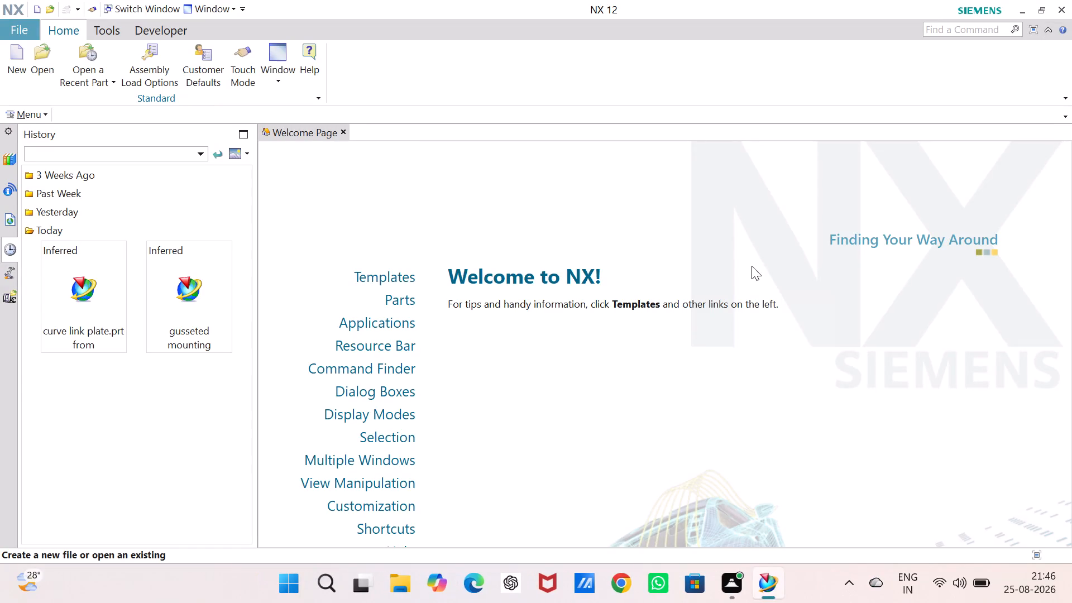
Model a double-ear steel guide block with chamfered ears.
Start a new part from the Model template in millimetres and name it Double-Ear Guide Block.
click(21, 56)
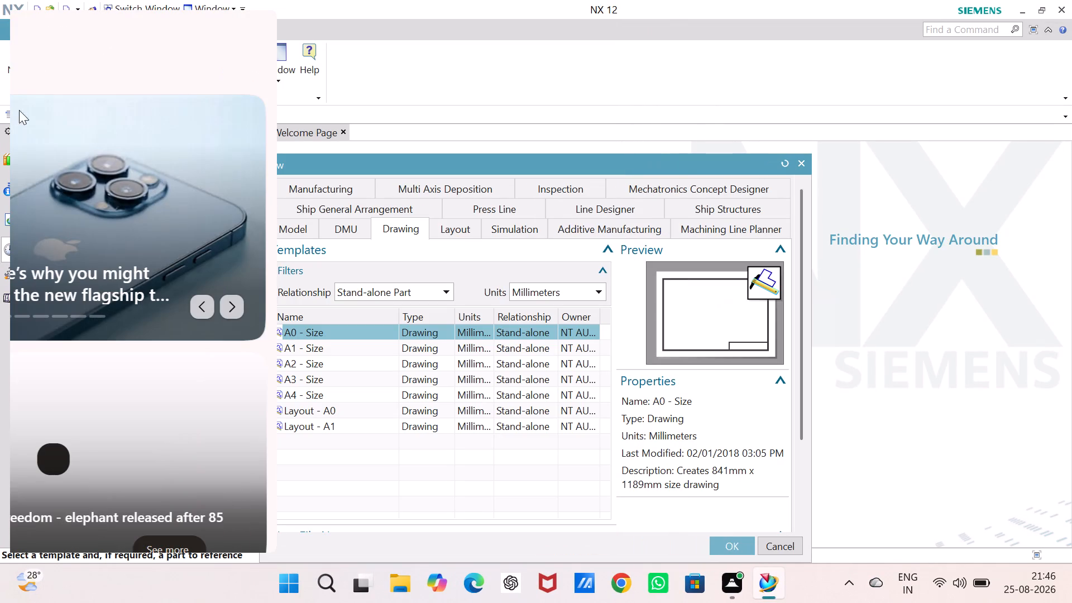
click(297, 228)
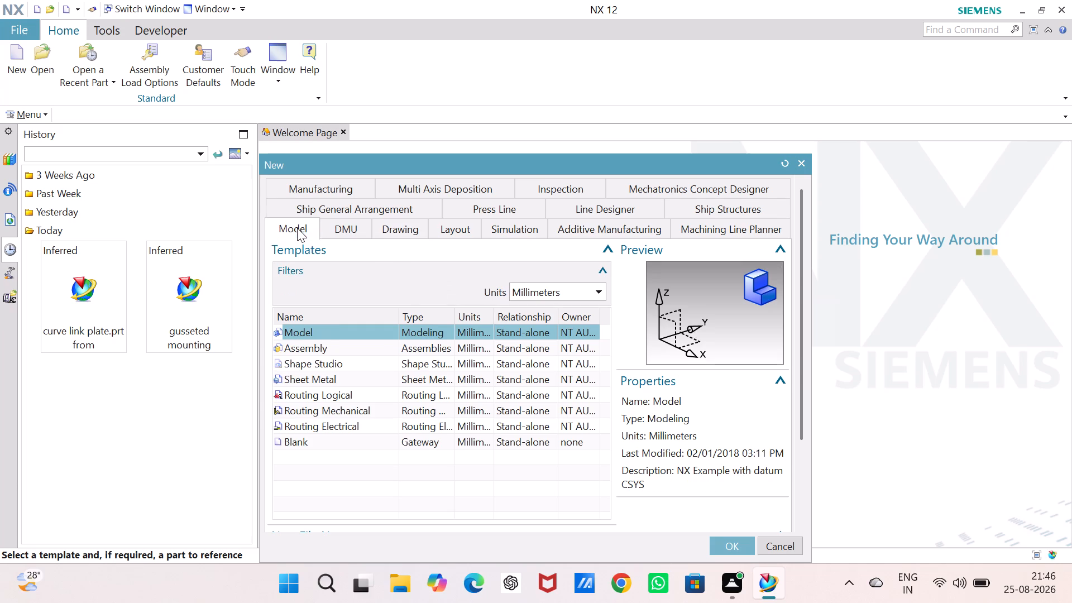
scroll(687, 463, down, 4)
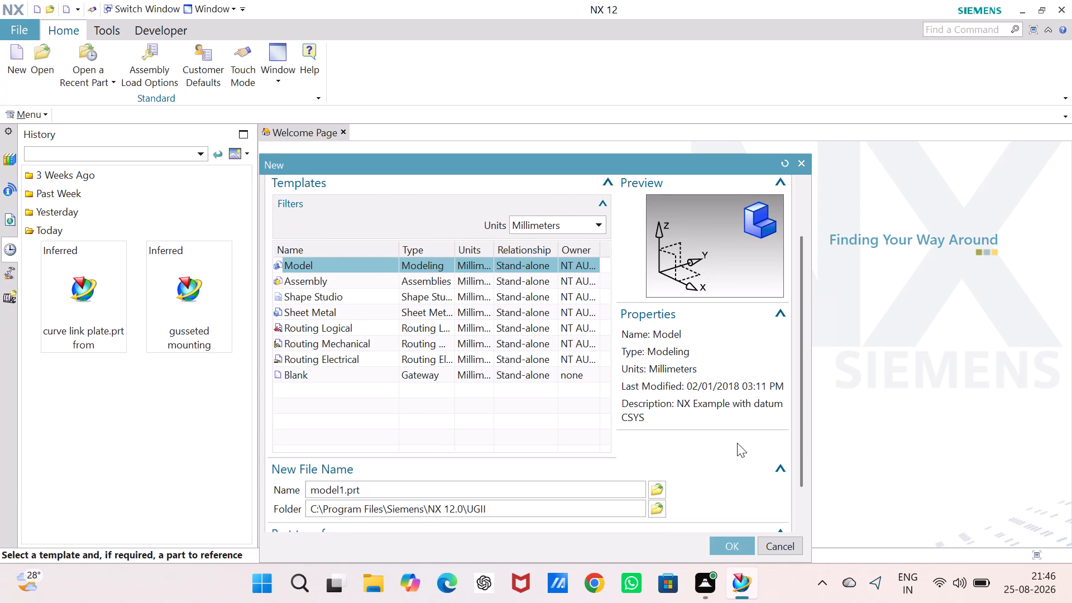
double_click(543, 489)
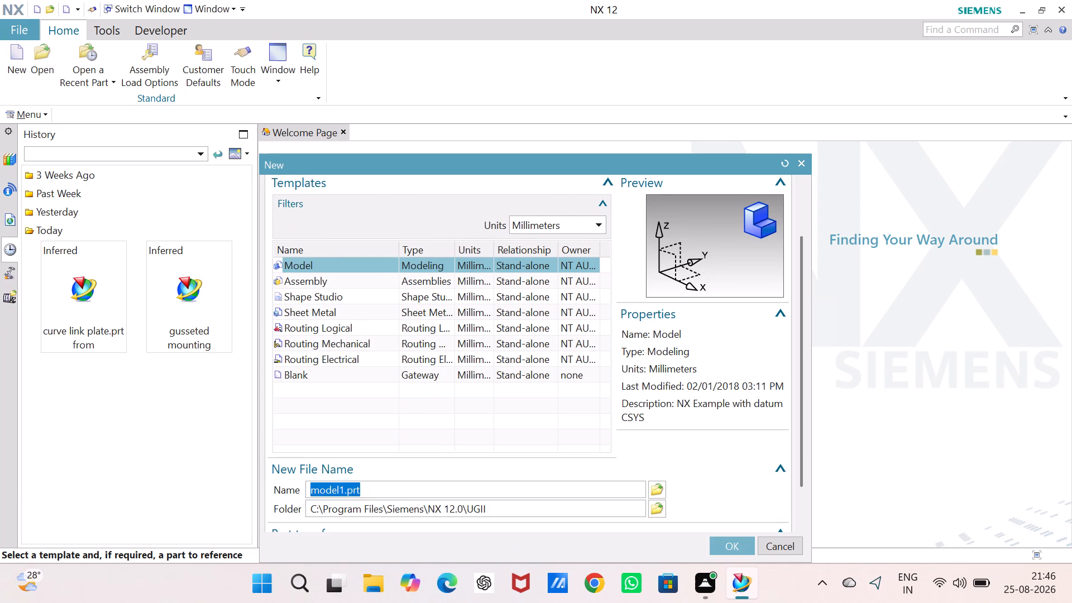
key(ctrl+v)
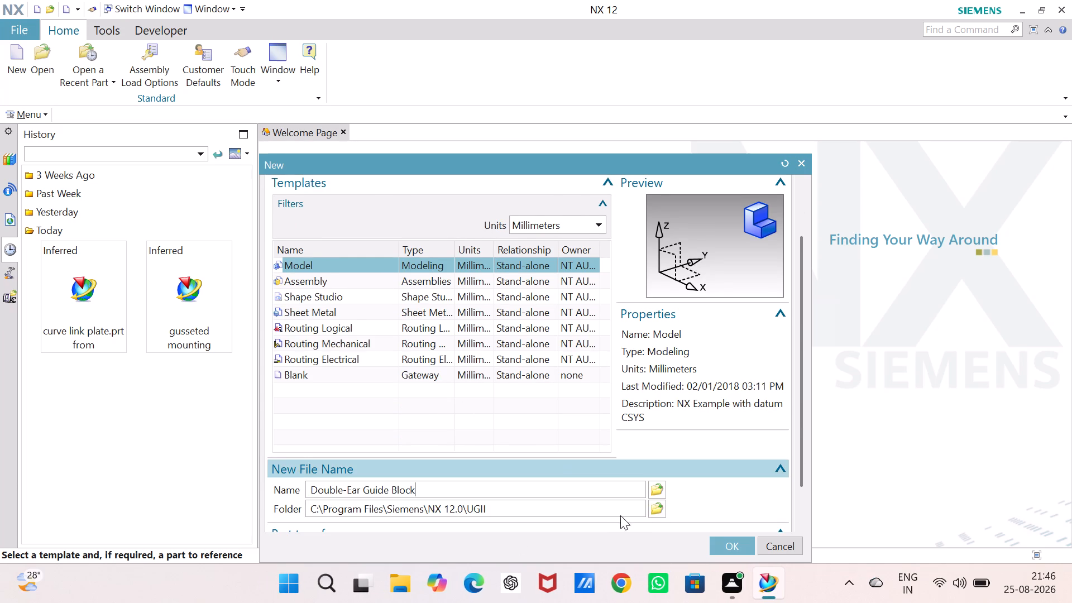
Set the save folder to NX CAD inside INTERN PROJECTS on the Desktop and create the part.
click(656, 514)
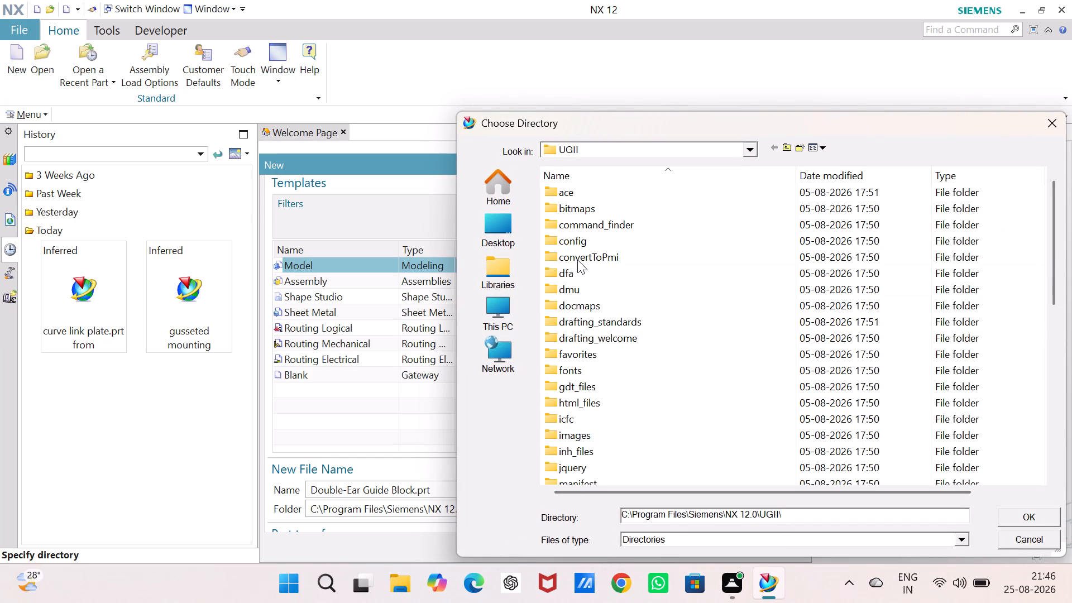
click(502, 230)
scroll(638, 269, down, 7)
scroll(647, 358, down, 4)
double_click(635, 432)
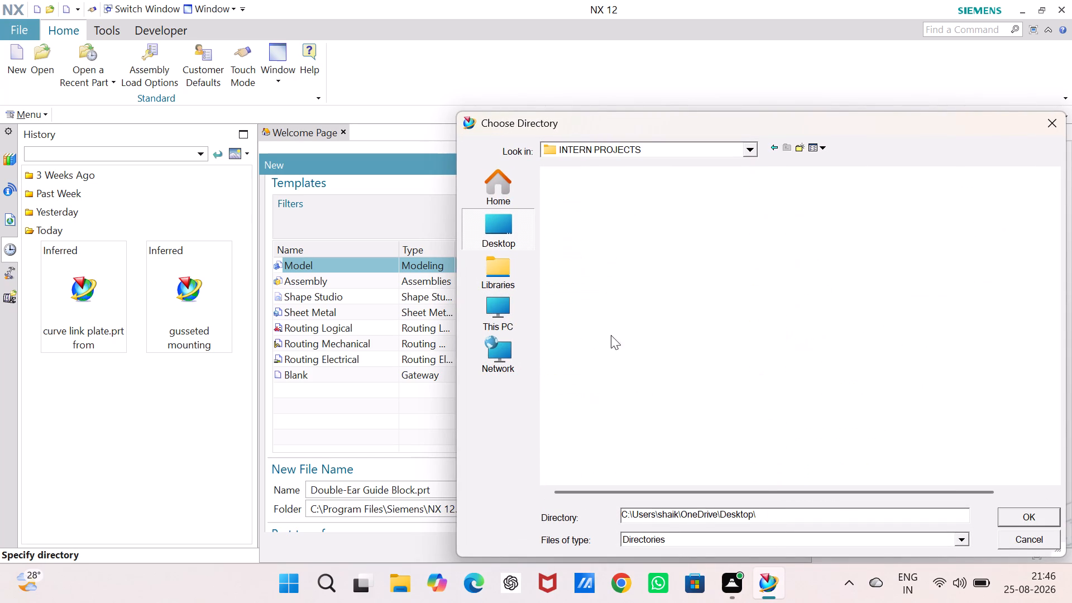
double_click(597, 220)
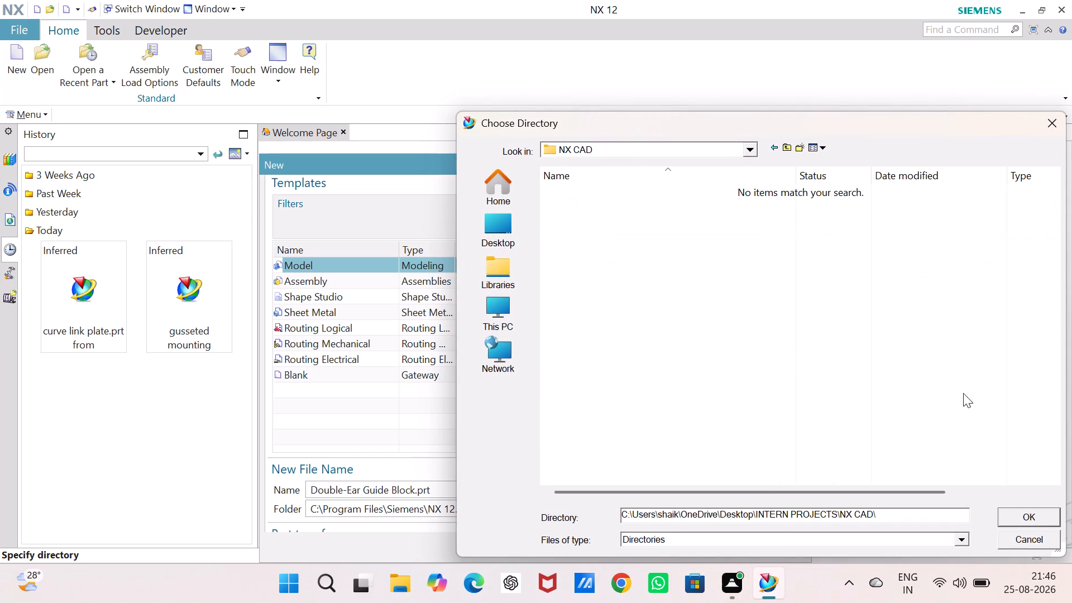
click(1028, 511)
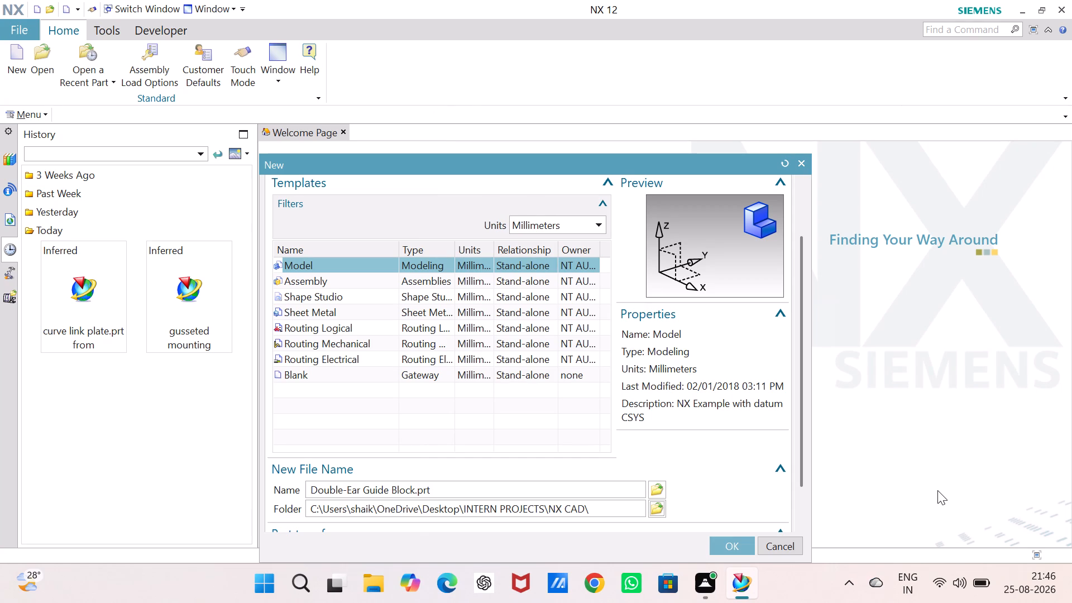
click(738, 542)
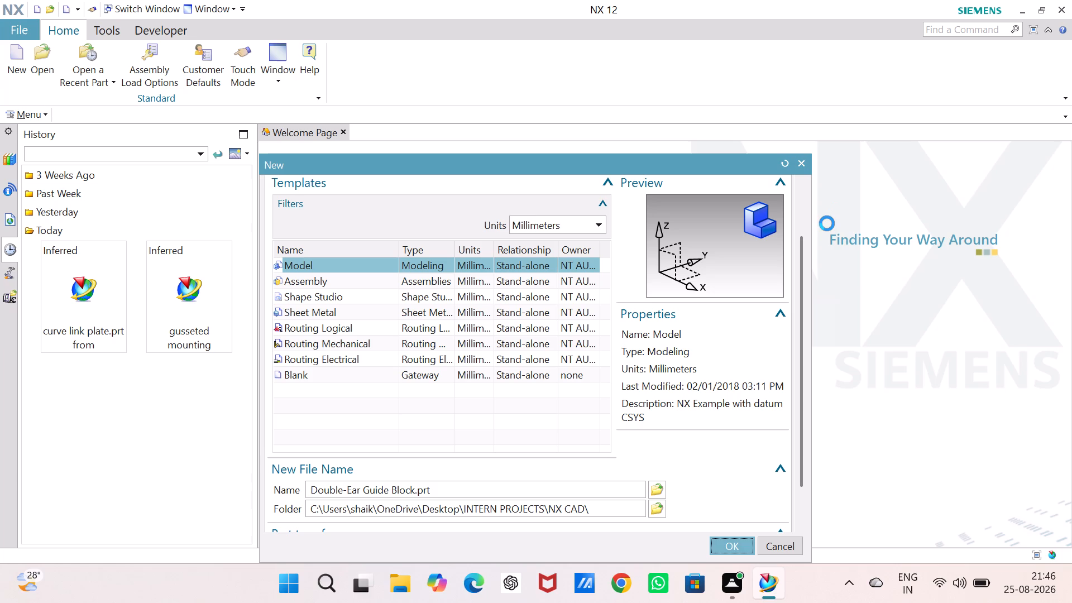
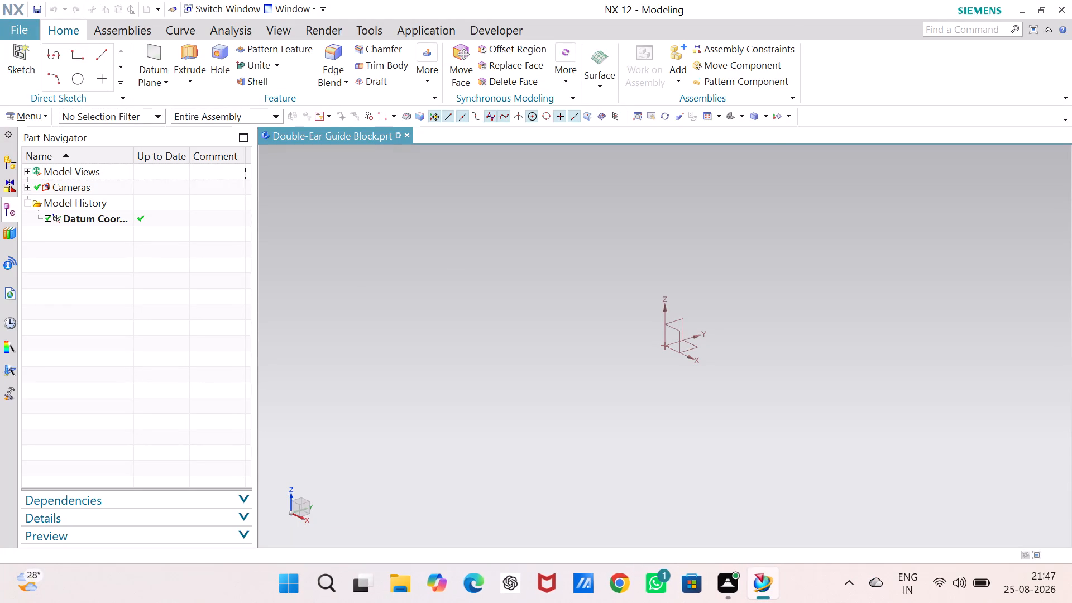
Create a task-environment sketch on the XZ datum plane, with the Profile line tool active.
click(18, 109)
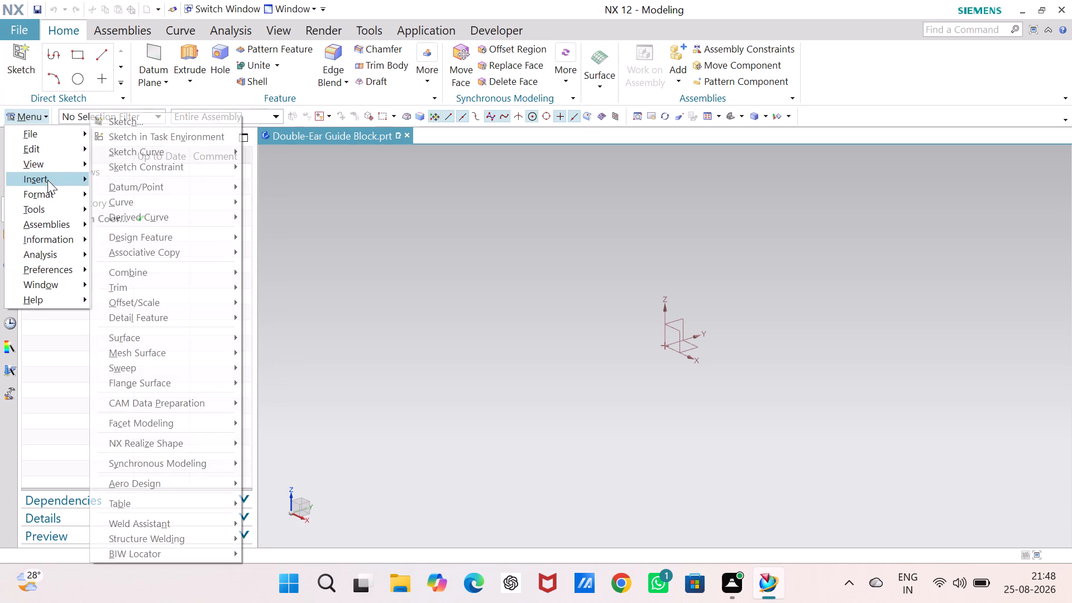
click(155, 136)
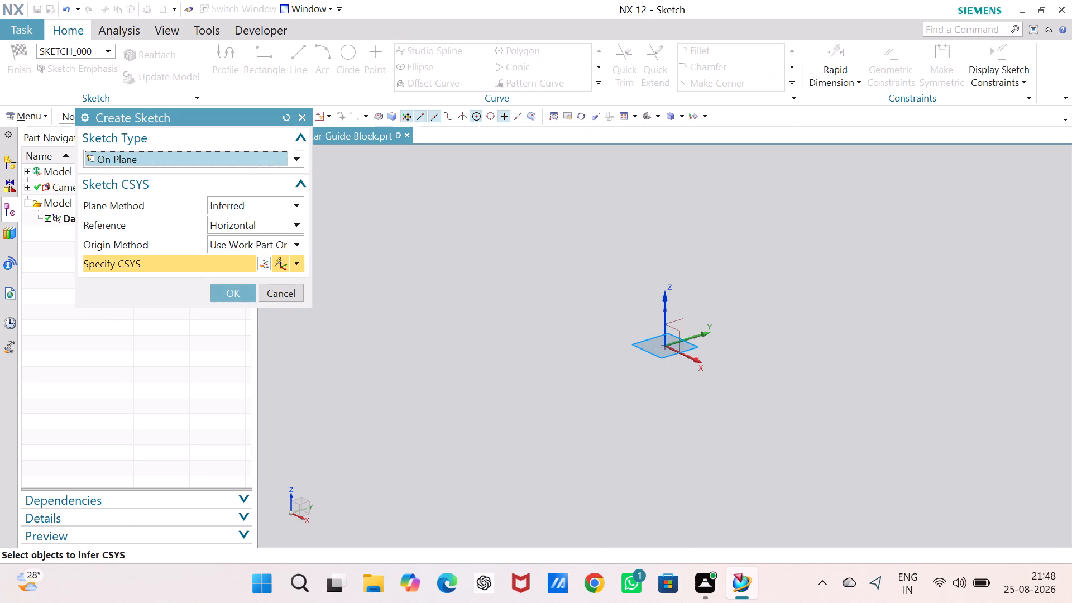
click(676, 329)
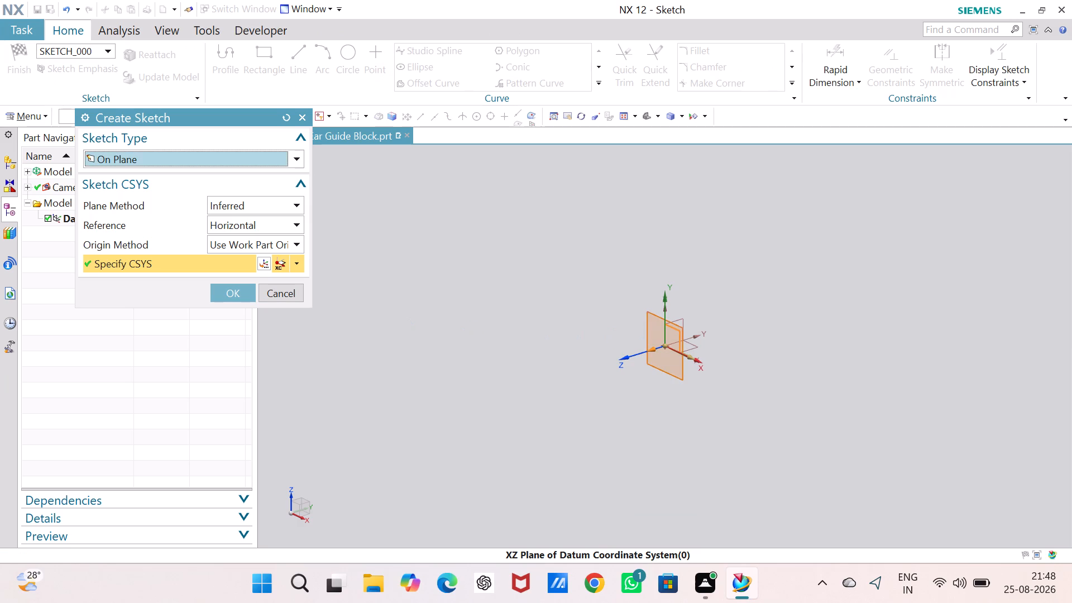
click(224, 288)
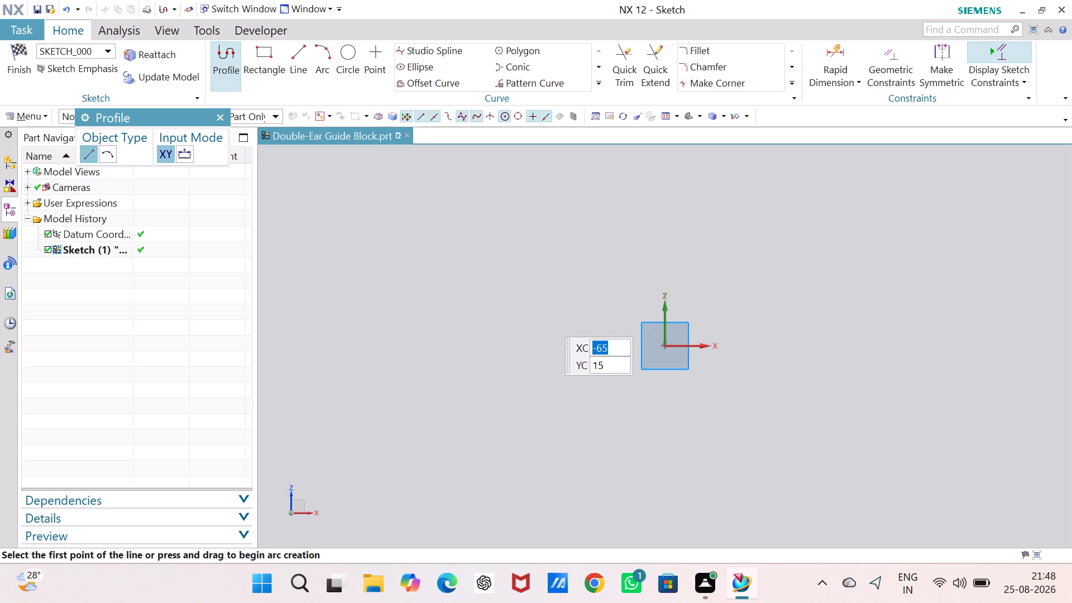
click(224, 60)
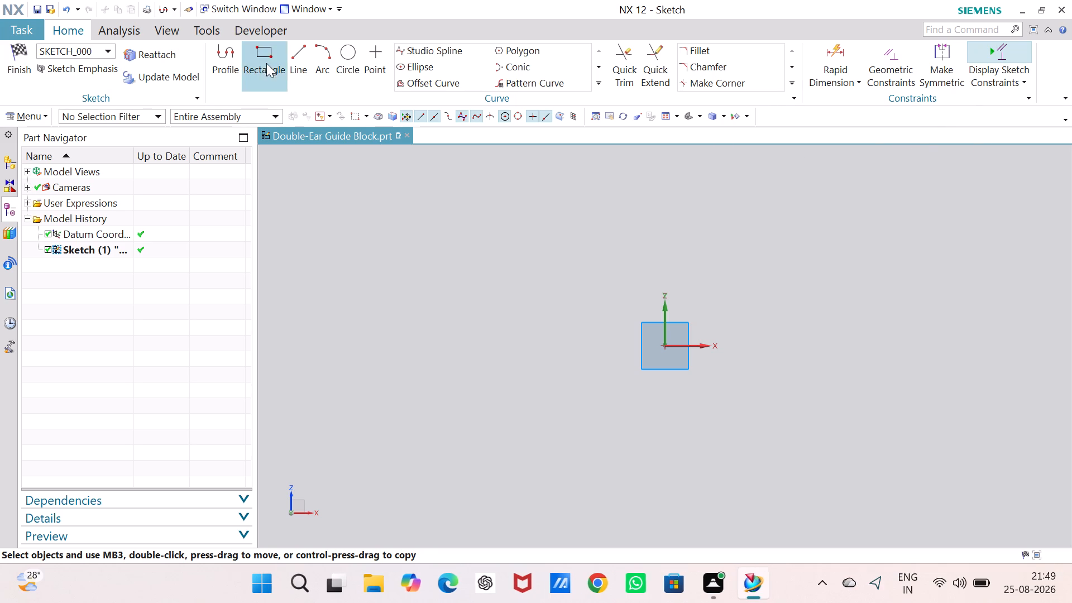
click(213, 59)
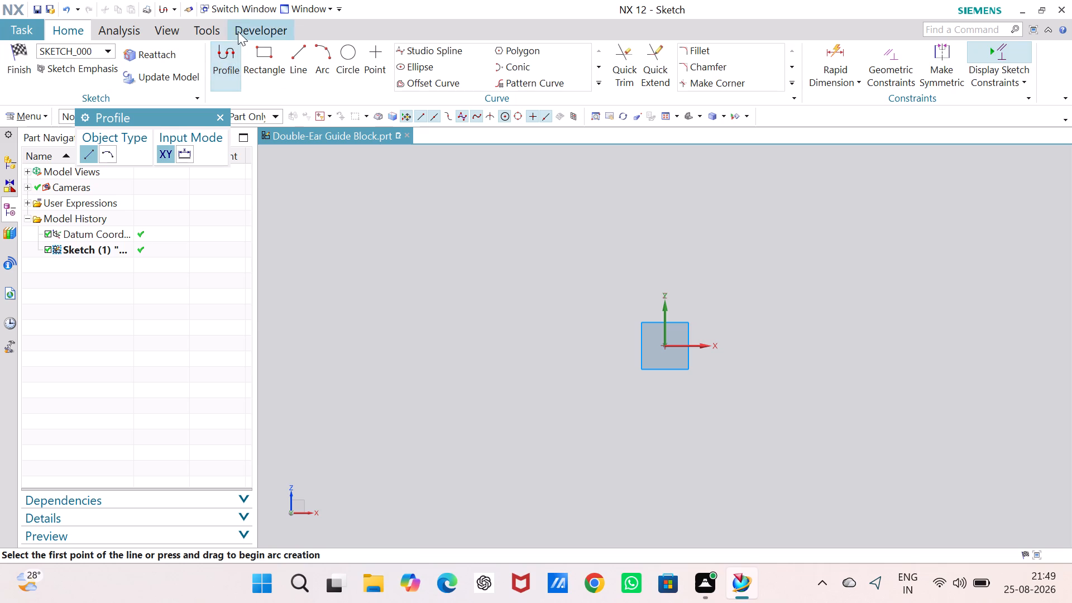
Start recording a Visual Basic journal named journal in the NX CAD folder inside INTERN PROJECTS on the Desktop.
click(250, 22)
click(240, 59)
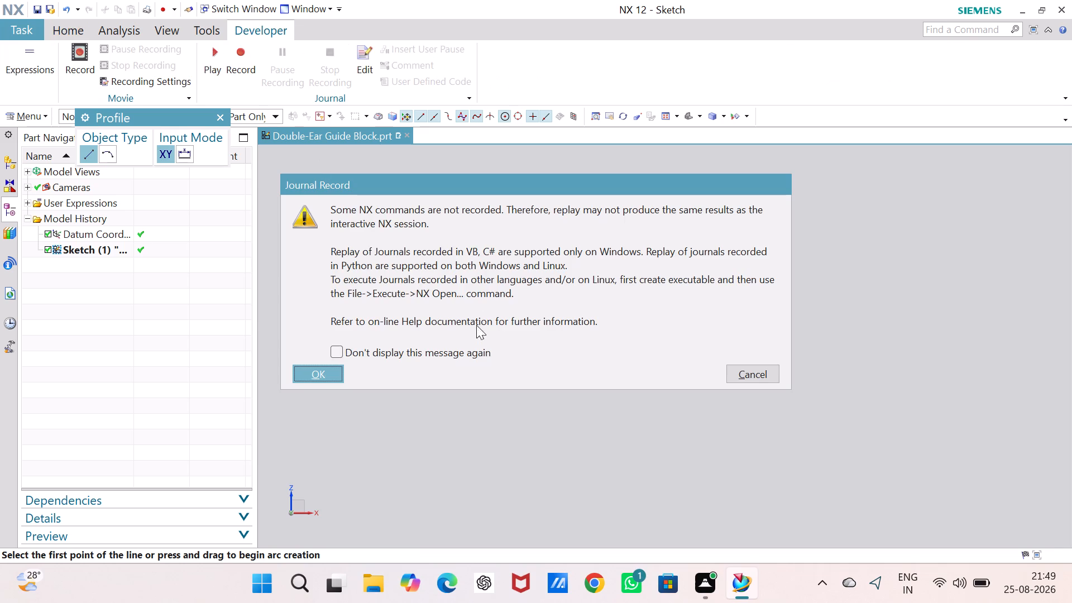
click(313, 371)
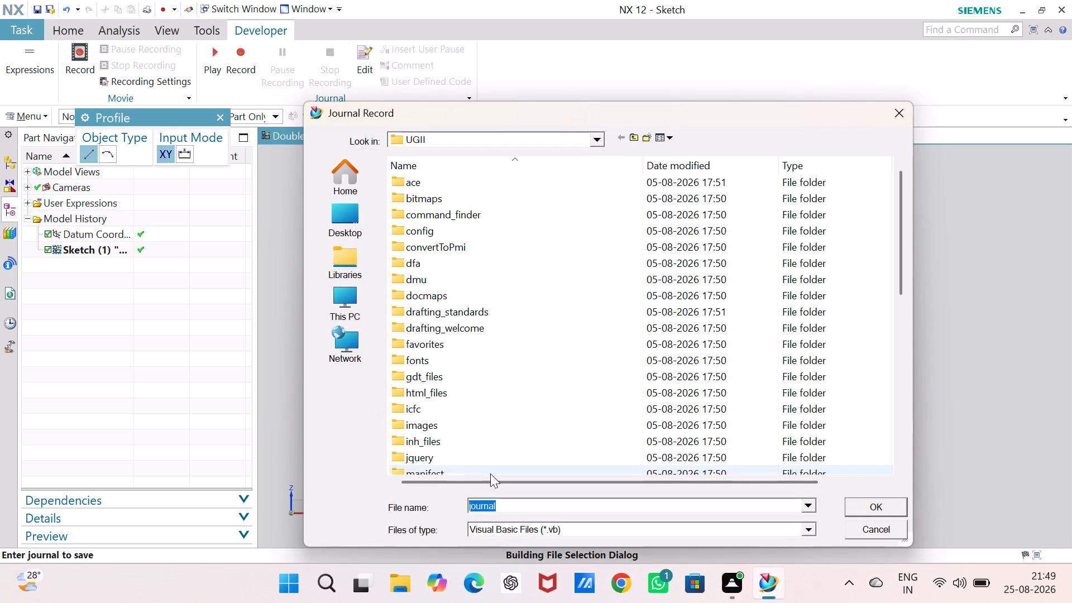
click(336, 208)
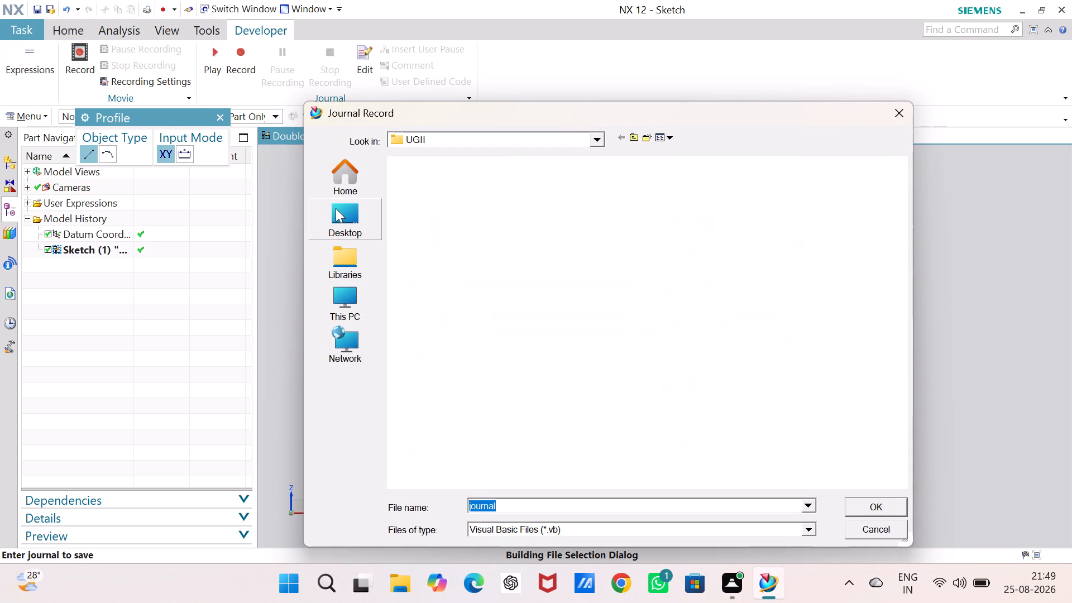
scroll(568, 314, down, 4)
double_click(494, 420)
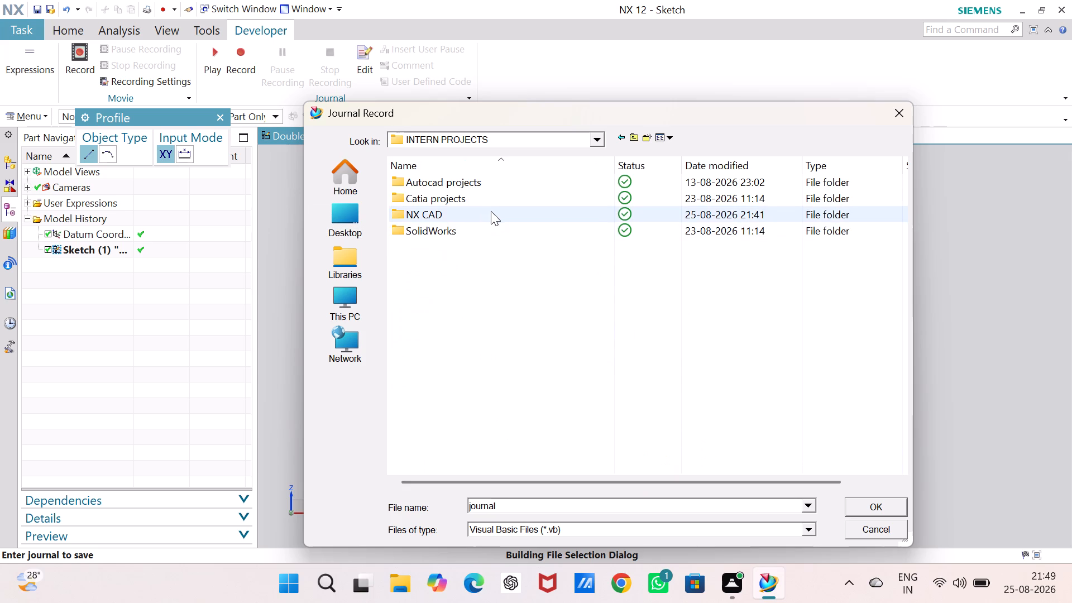
double_click(491, 210)
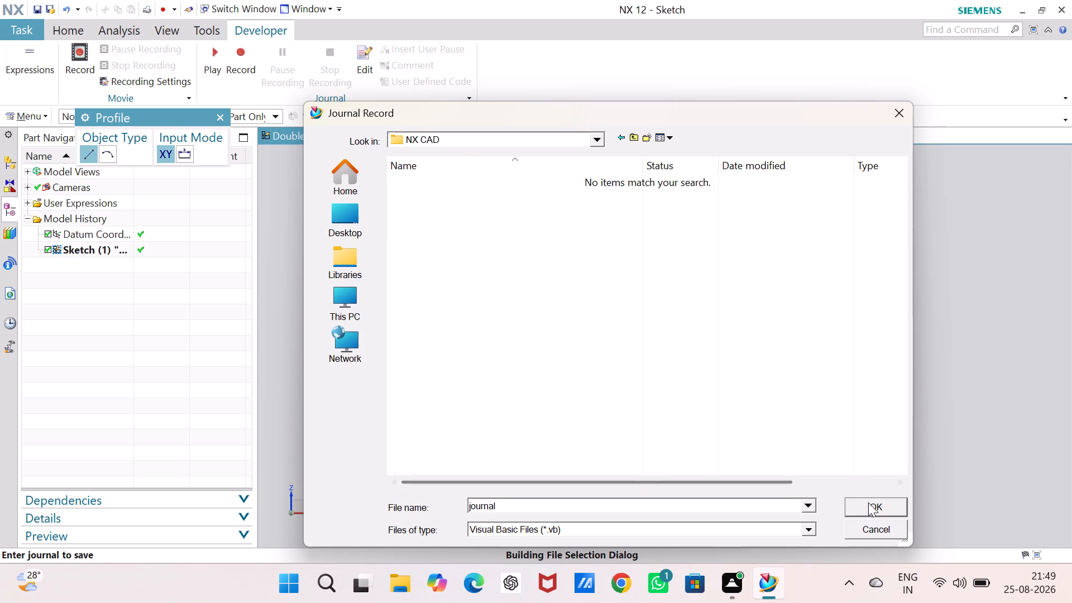
click(868, 502)
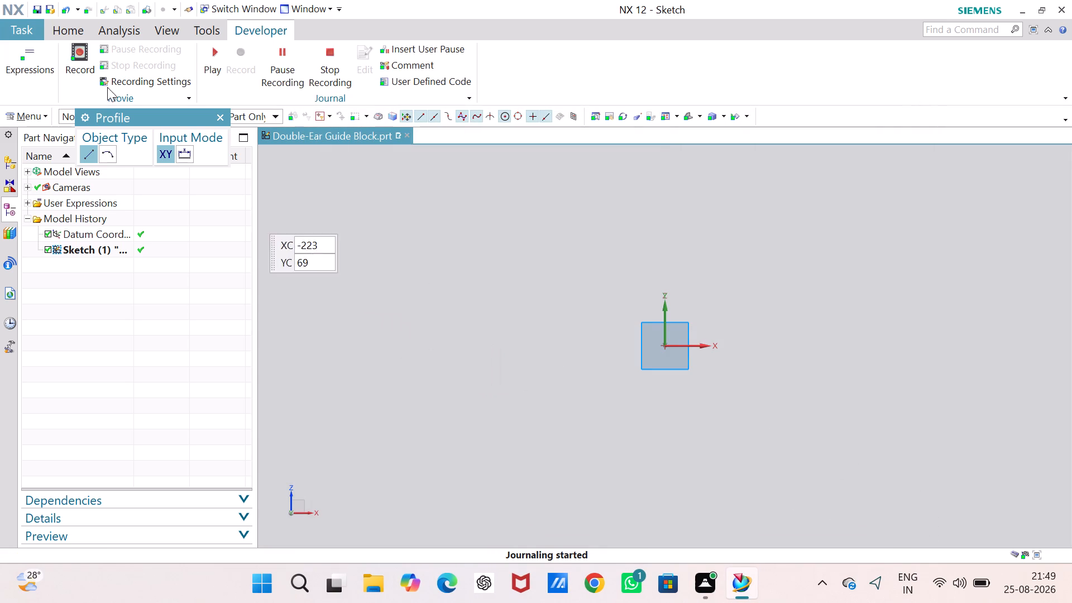
Sketch the profile's bottom edge with a 39 mm left foot, a notch about 57 by 23 mm, and a 66 mm right foot.
click(70, 30)
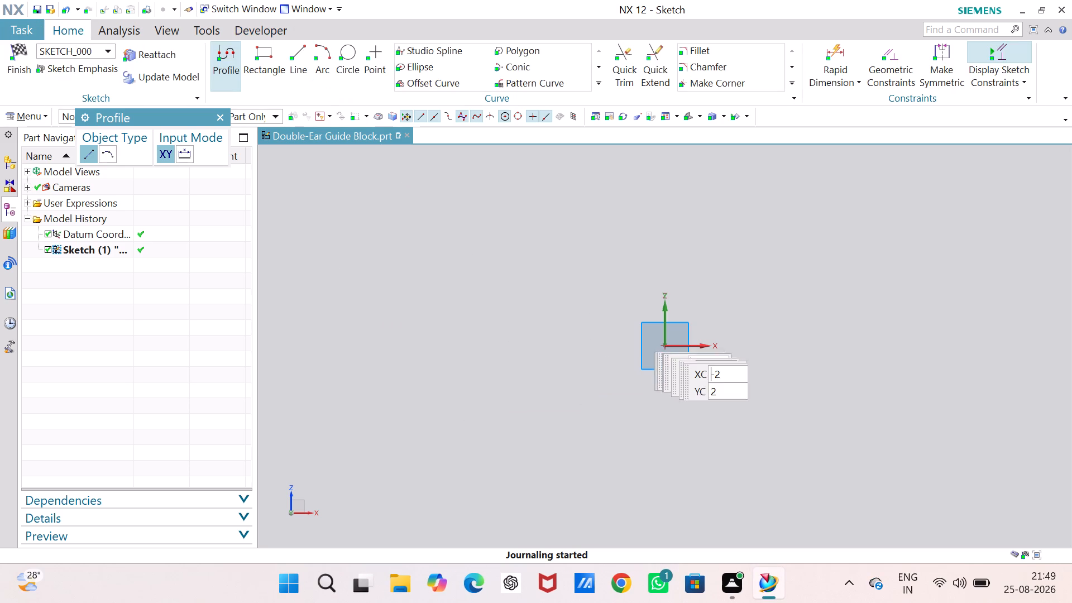
click(551, 344)
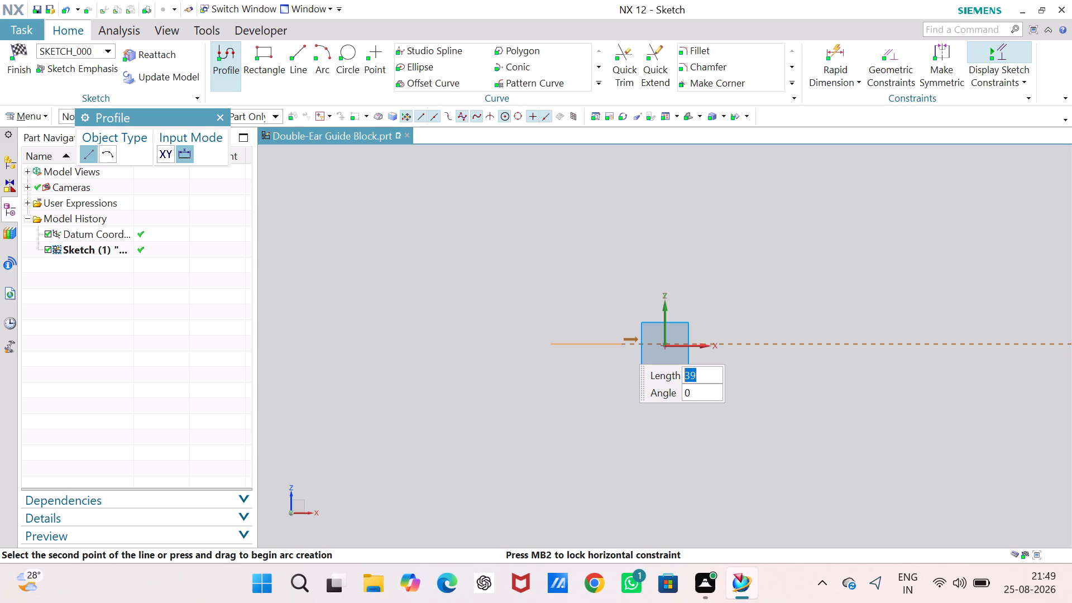
click(621, 346)
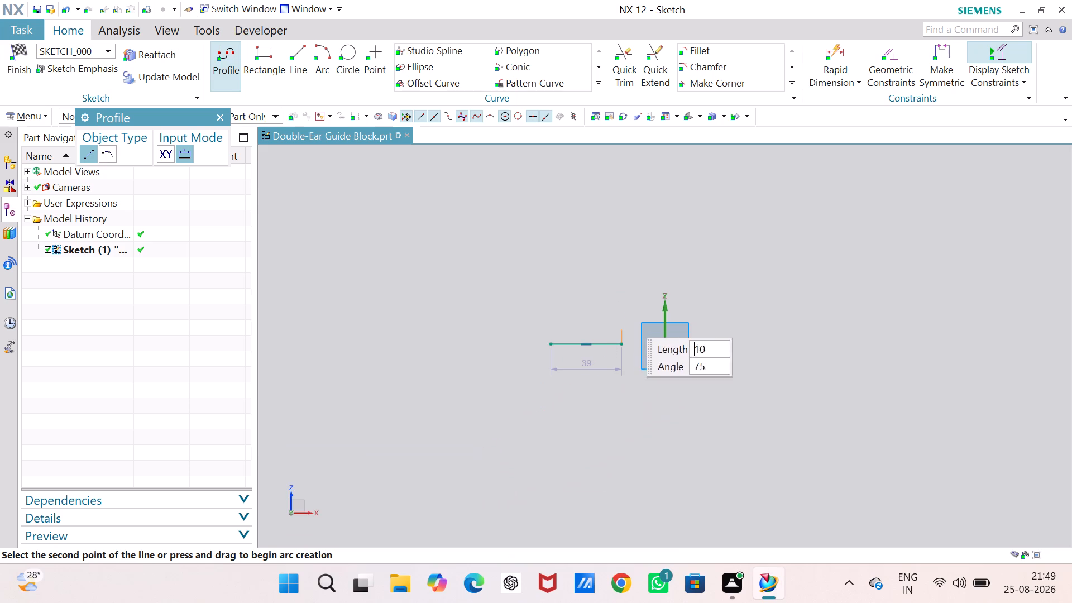
click(624, 303)
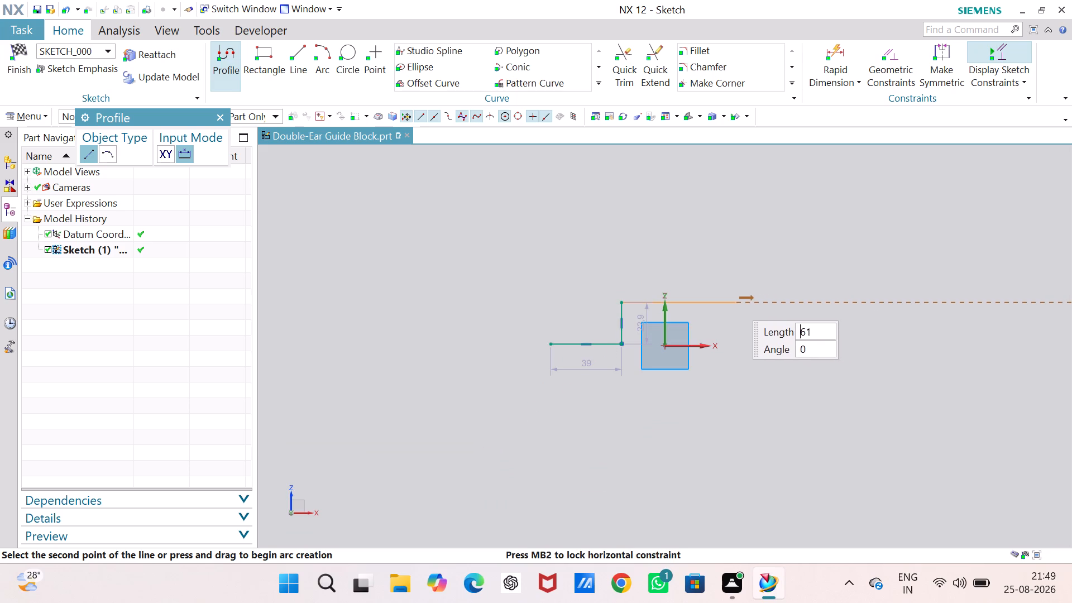
click(725, 304)
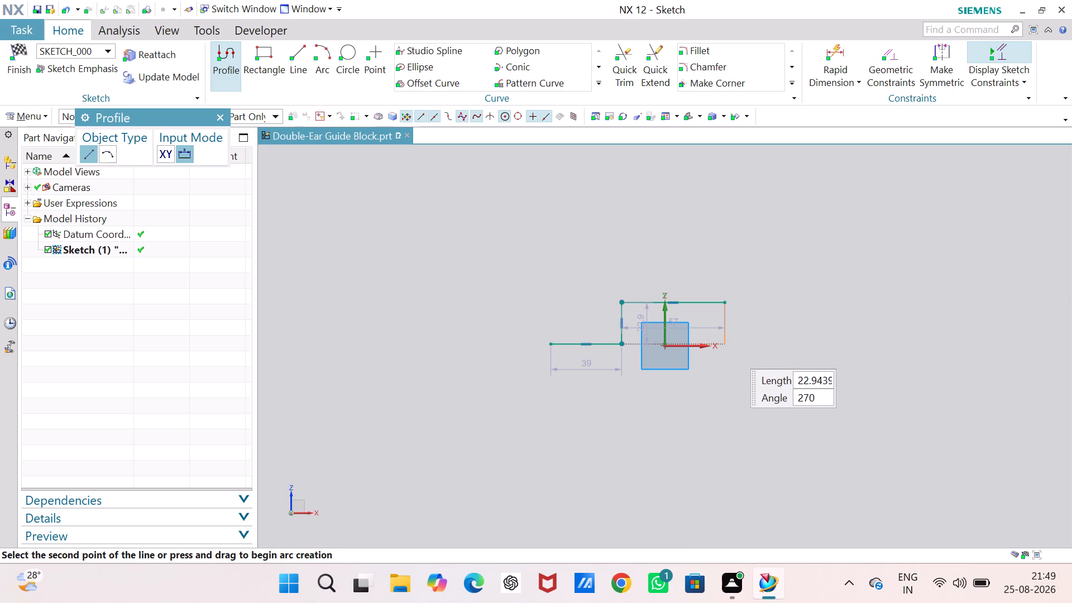
click(729, 349)
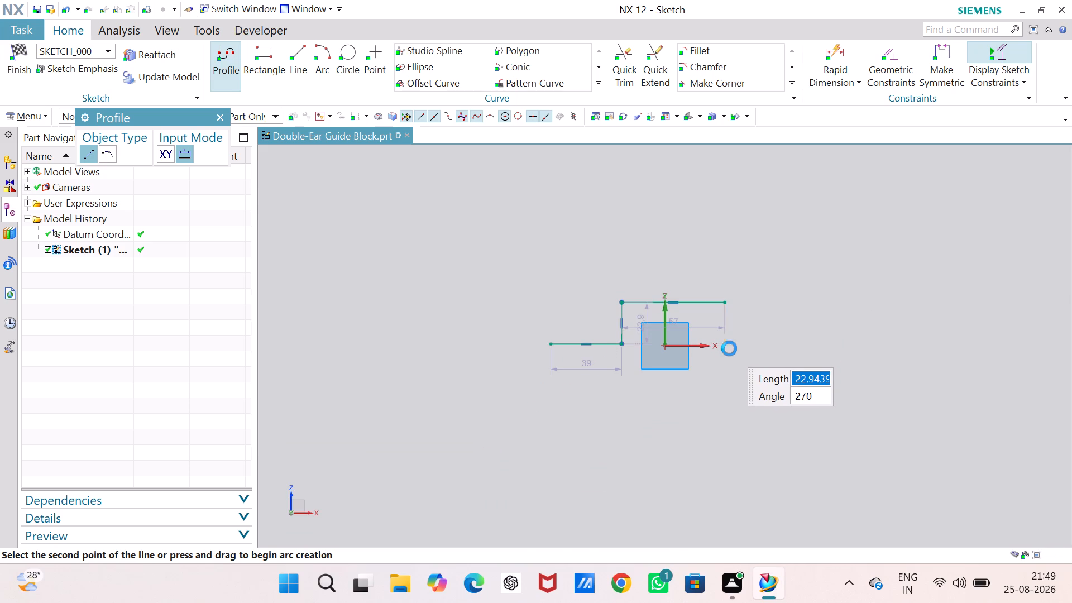
click(845, 348)
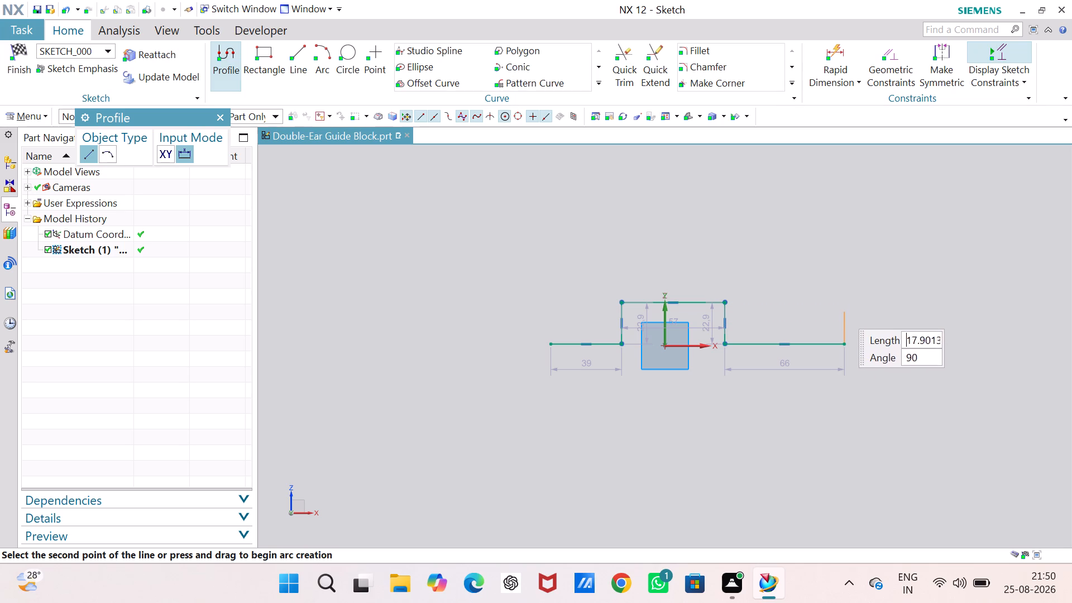
Continue the profile's right side: about 11.5 mm up, 33 mm inward, 57 mm up, and 47 mm along the top edge.
click(843, 317)
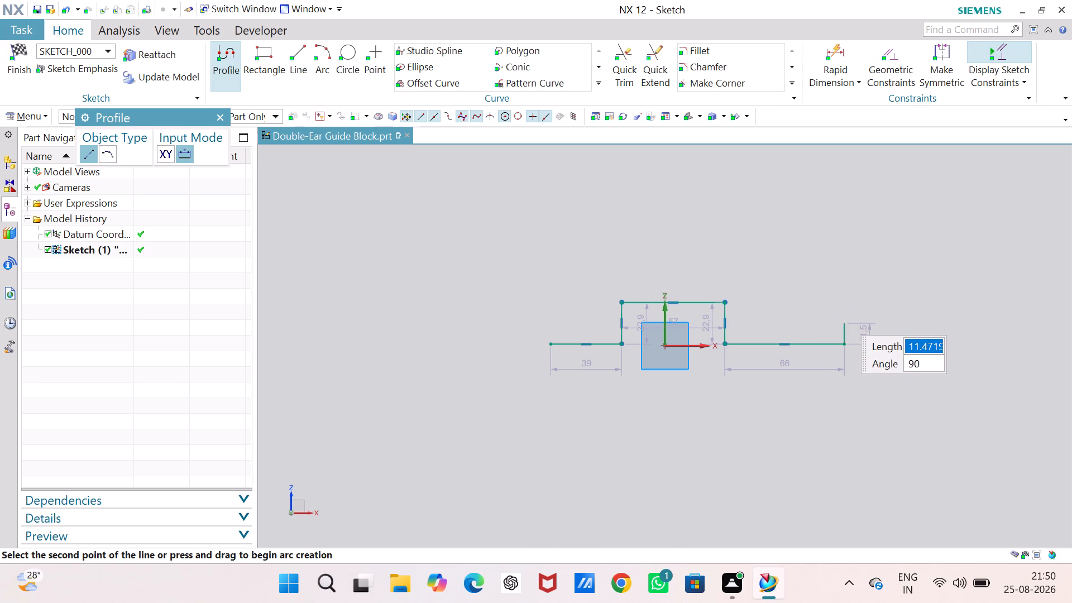
click(779, 326)
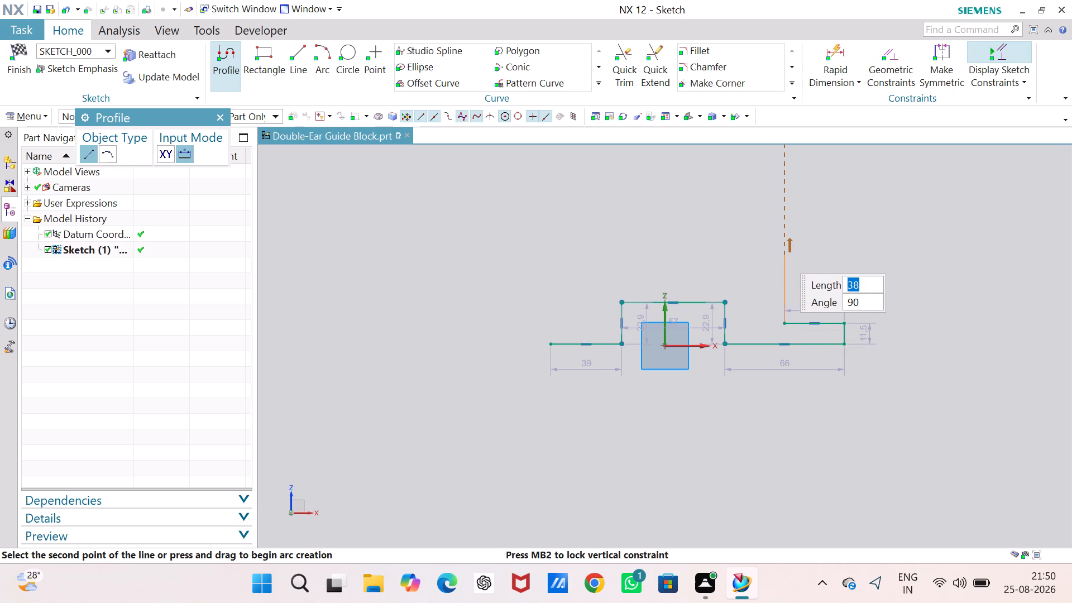
click(782, 221)
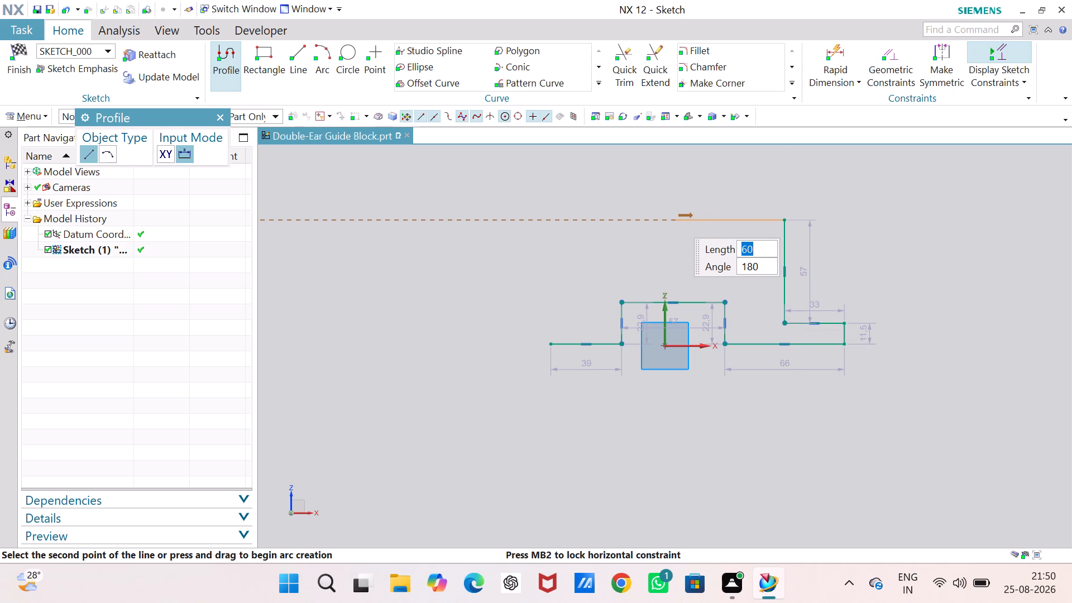
click(699, 218)
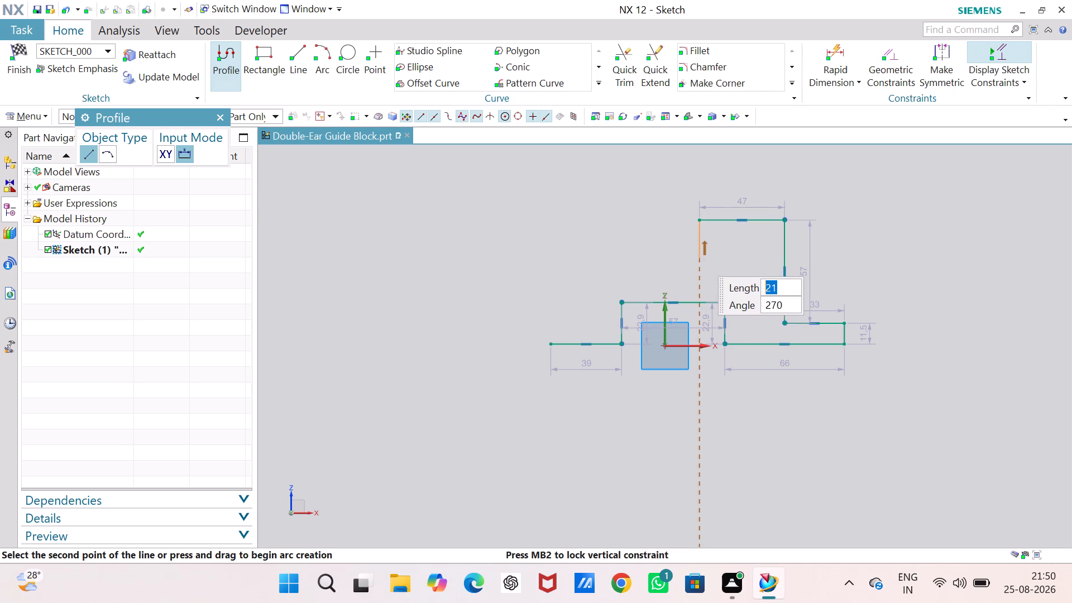
Add a top notch about 35 by 21 mm and close the profile with a 27 mm top edge, 57 mm side and 20 mm left ear.
click(700, 258)
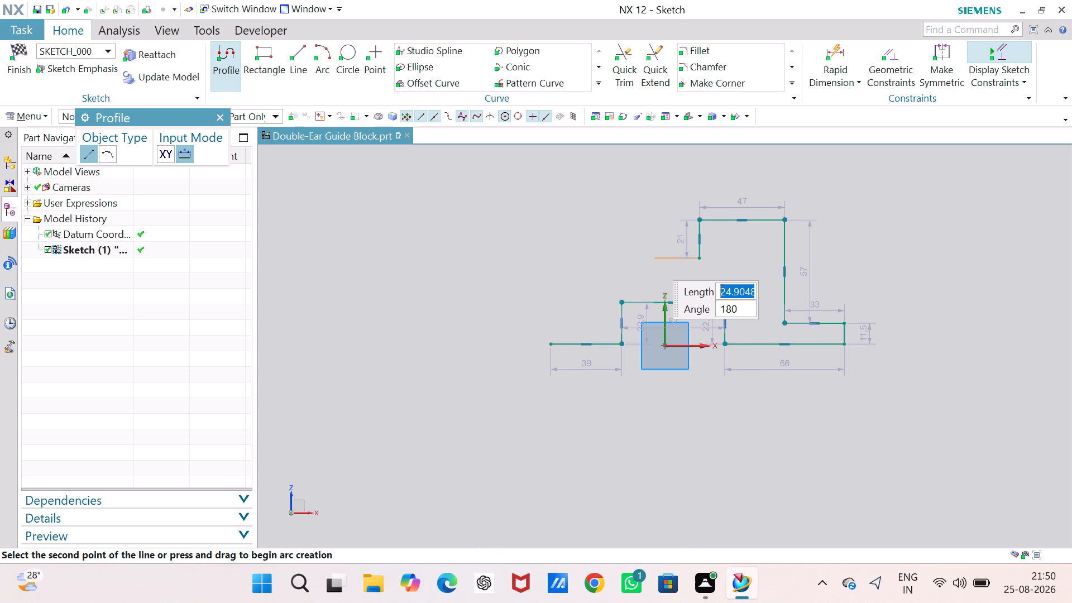
click(635, 262)
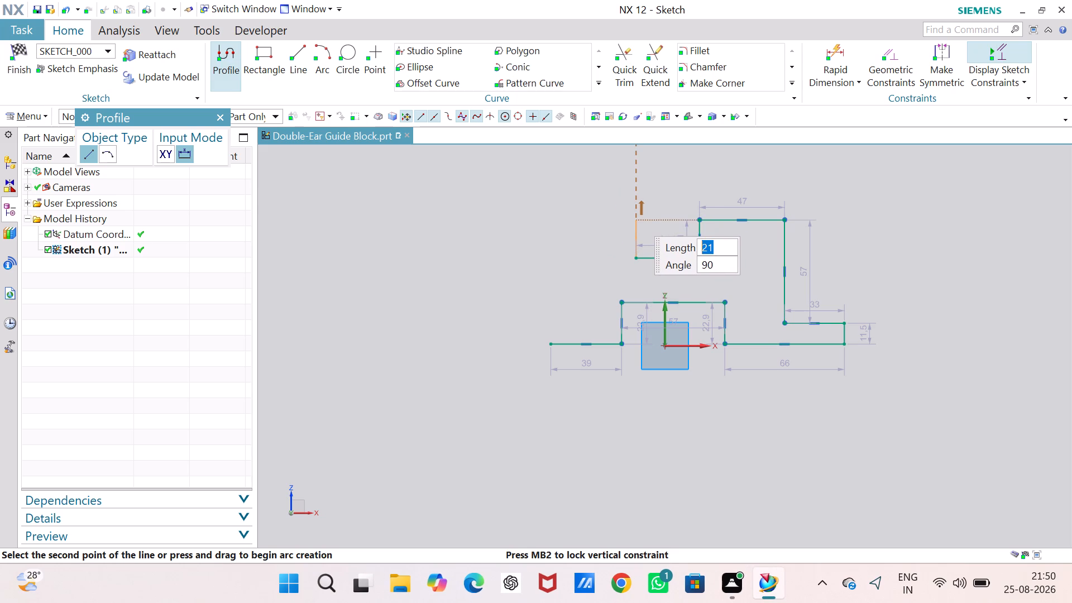
click(636, 218)
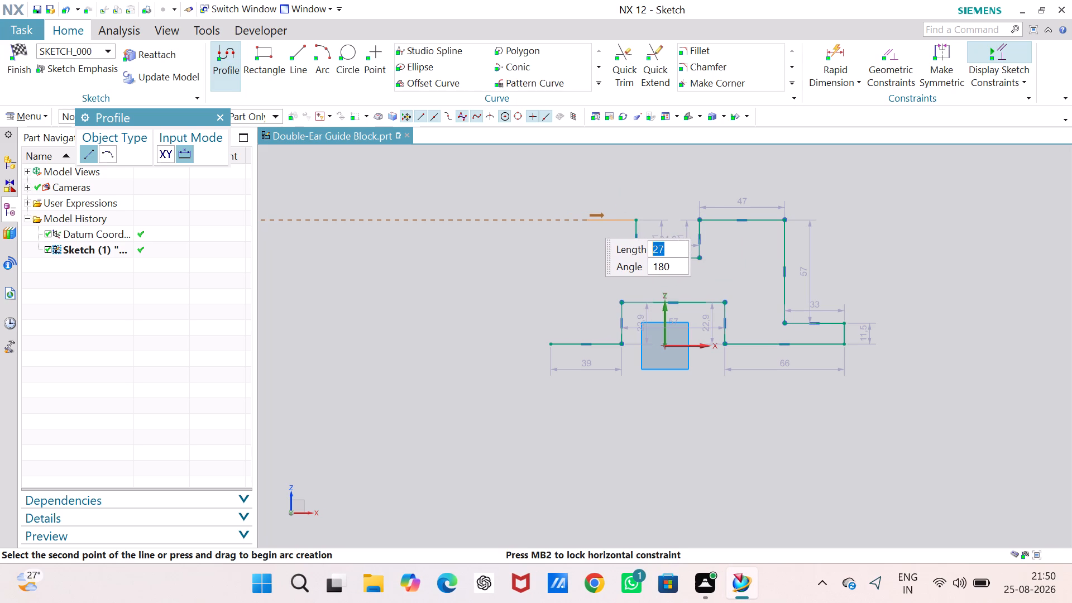
click(587, 219)
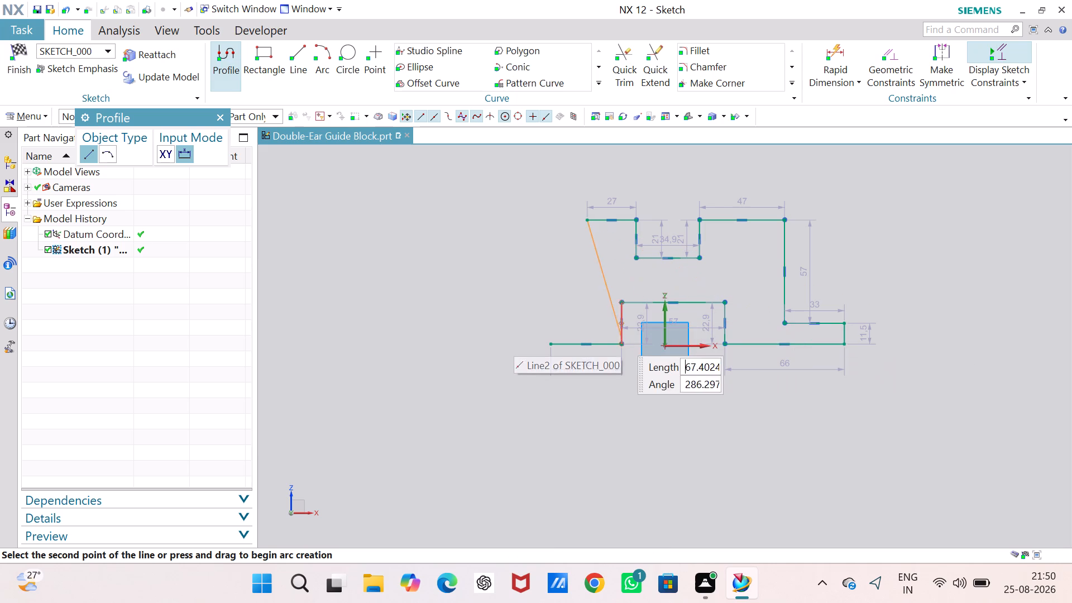
click(587, 322)
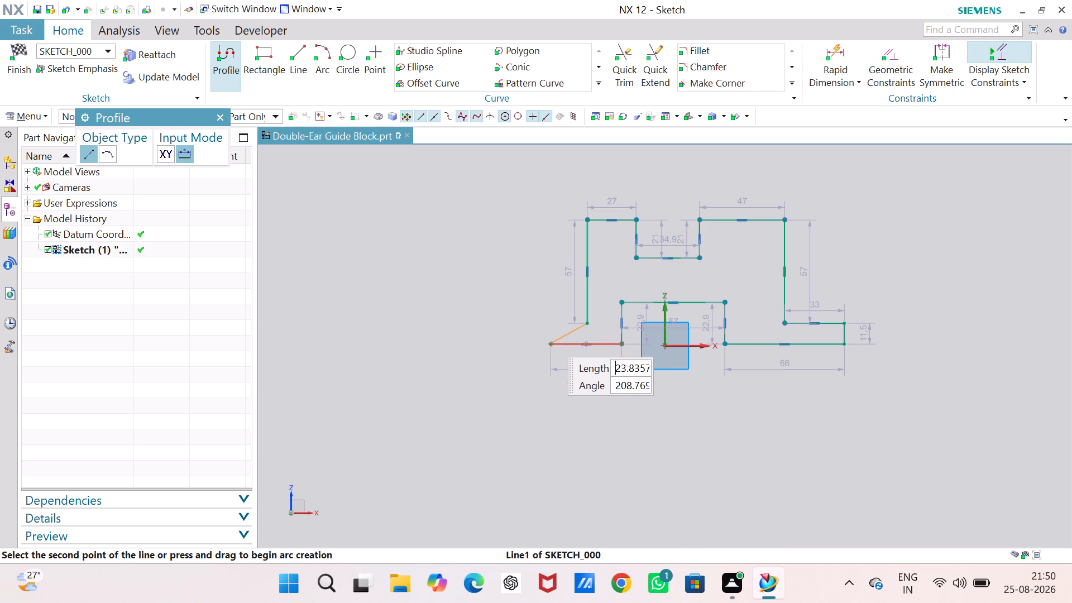
click(549, 324)
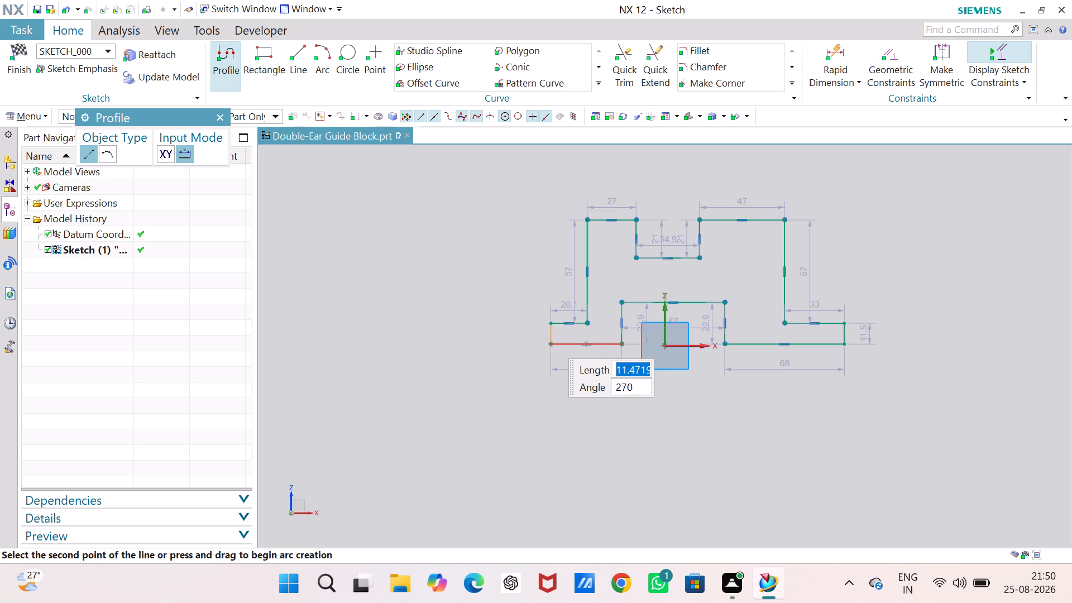
click(552, 346)
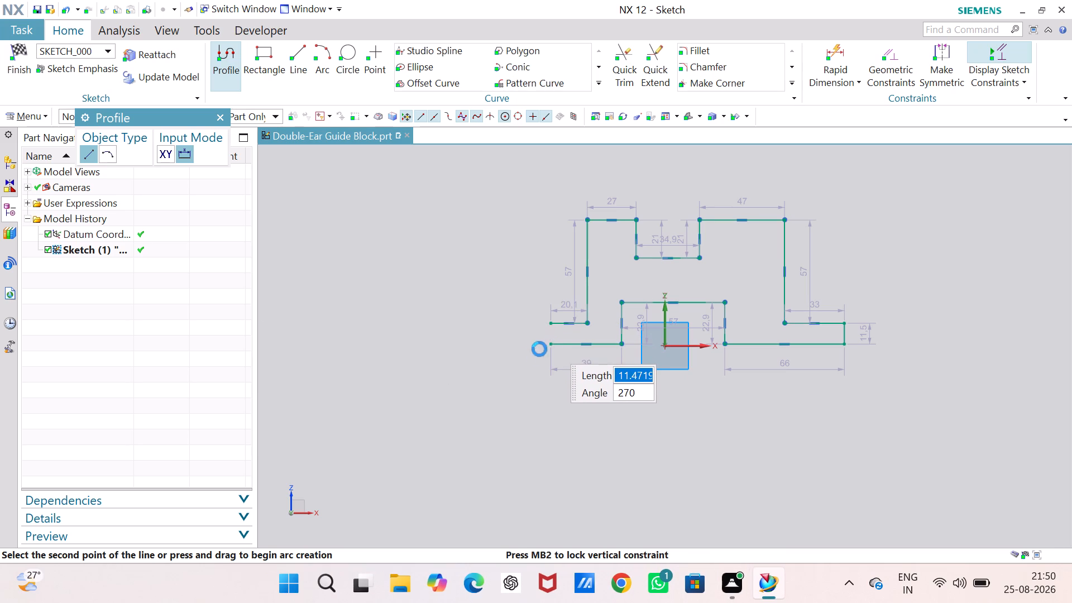
key(Escape)
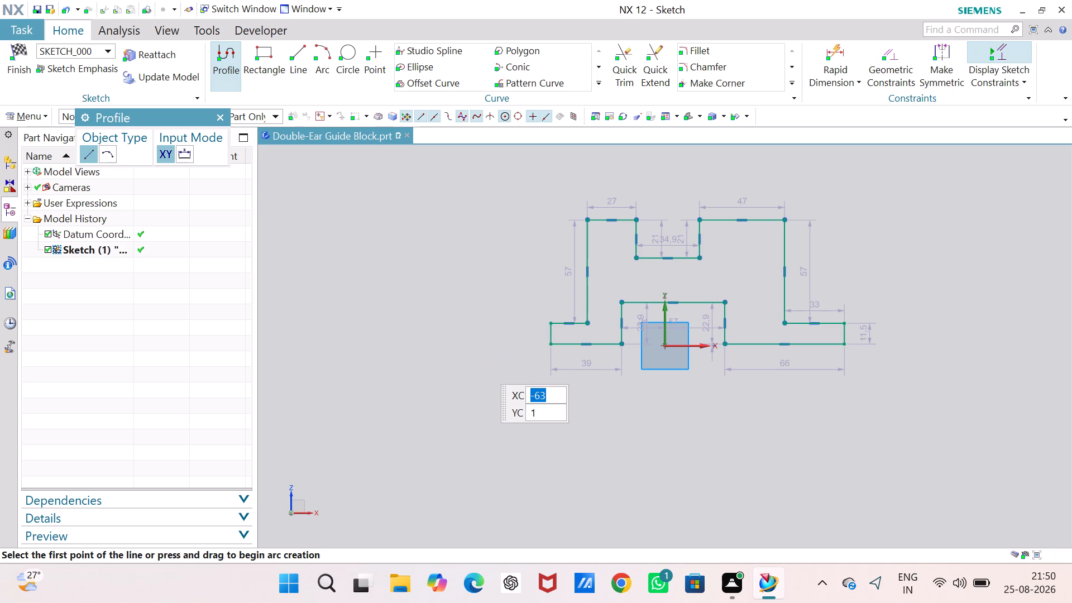
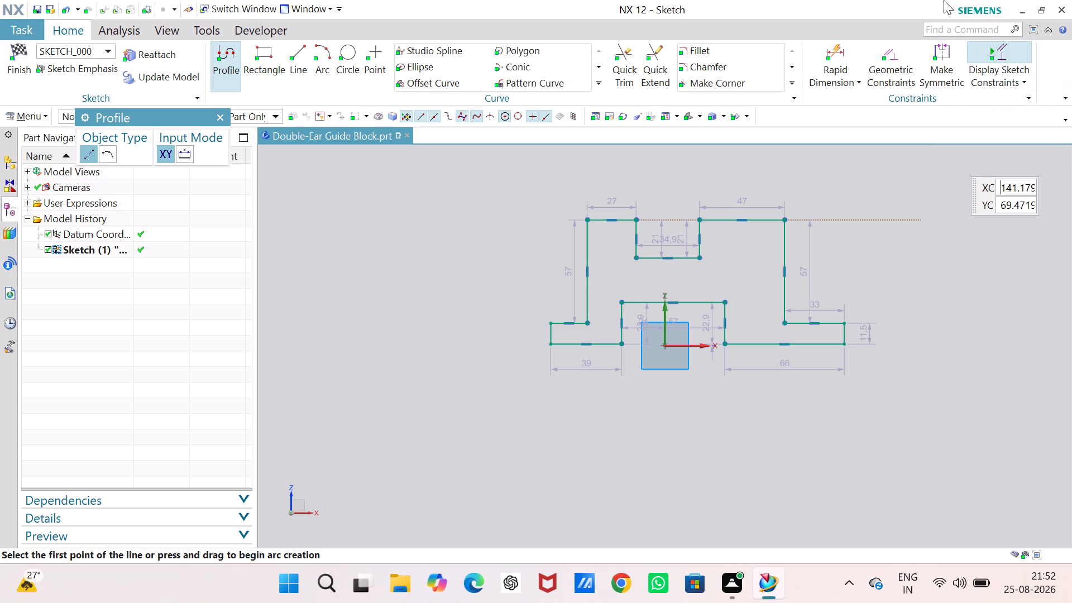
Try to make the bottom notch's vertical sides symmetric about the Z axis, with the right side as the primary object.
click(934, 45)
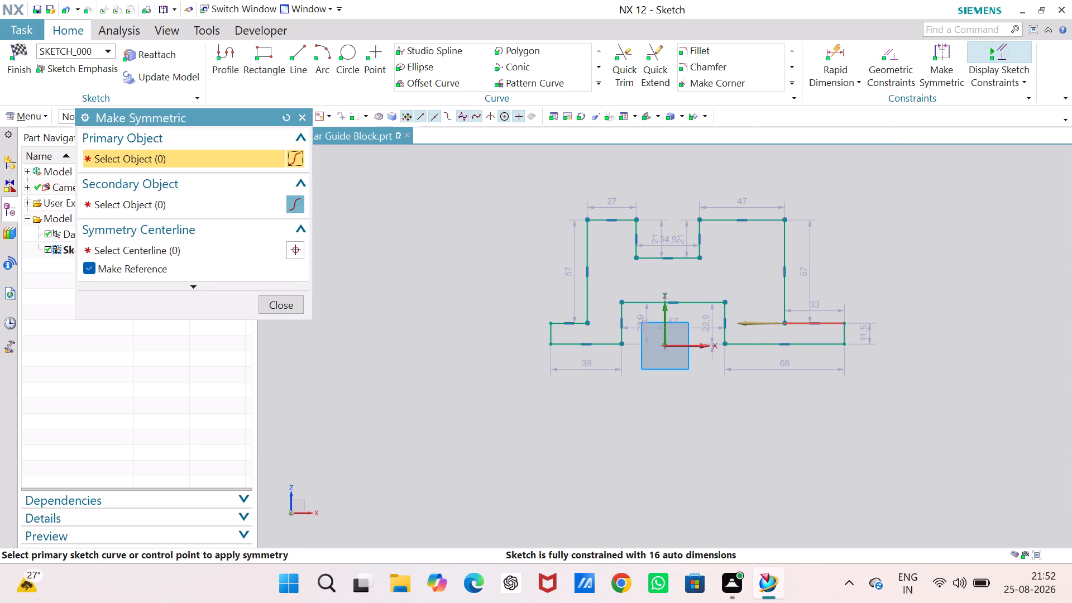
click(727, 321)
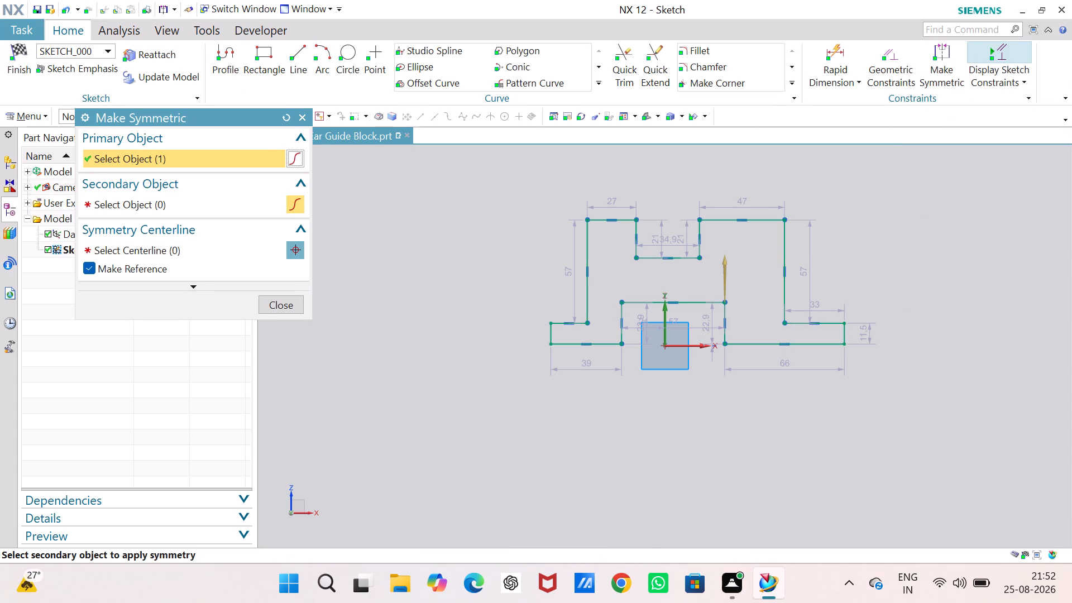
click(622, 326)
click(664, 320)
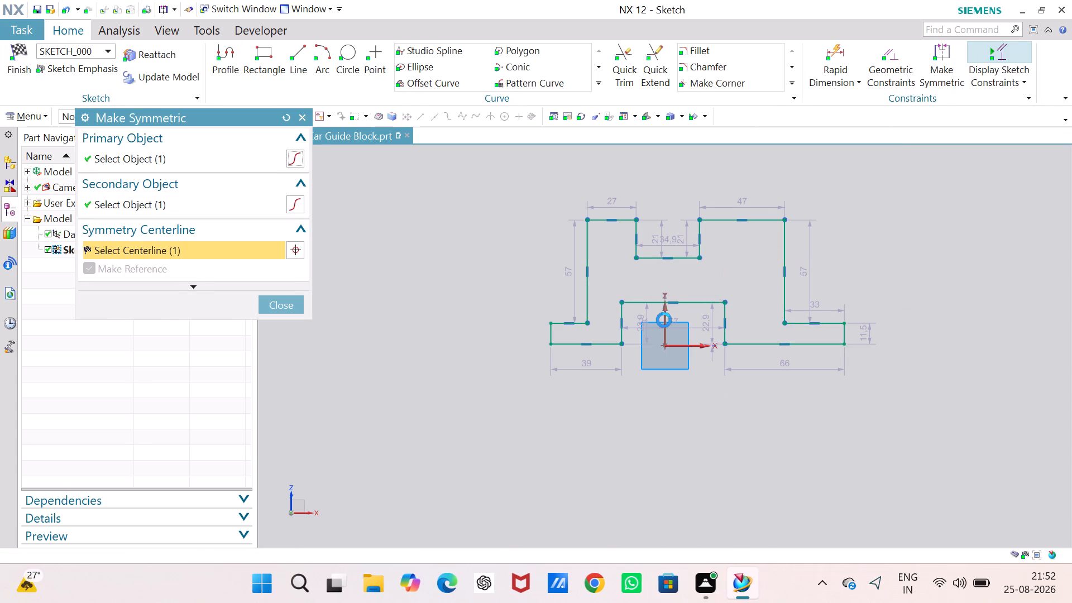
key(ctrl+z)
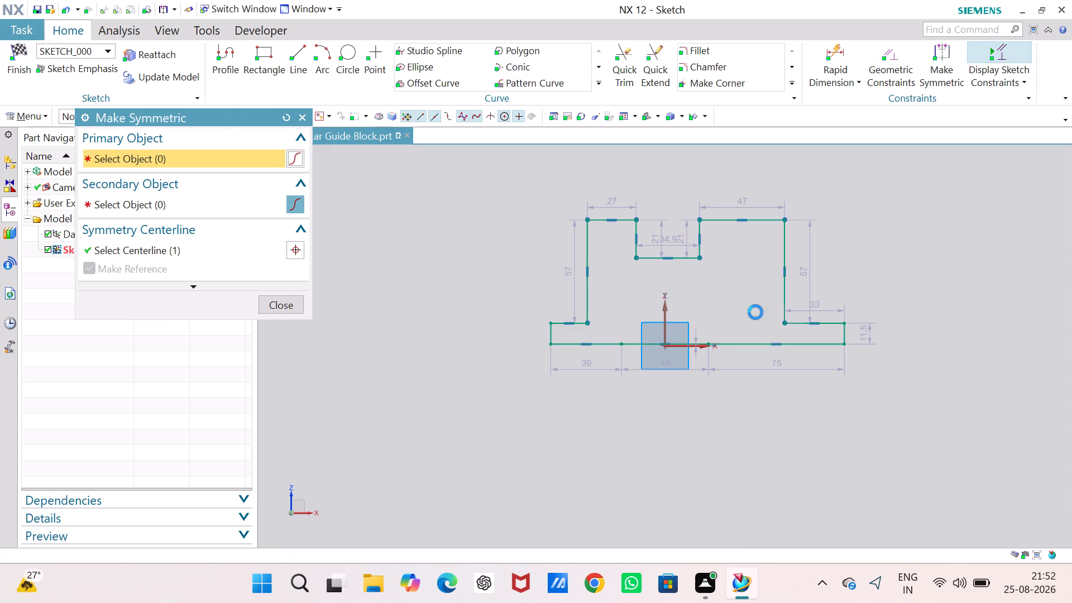
Make the bottom notch's two vertical sides symmetric about the Z axis, with the left side as the primary object.
click(946, 52)
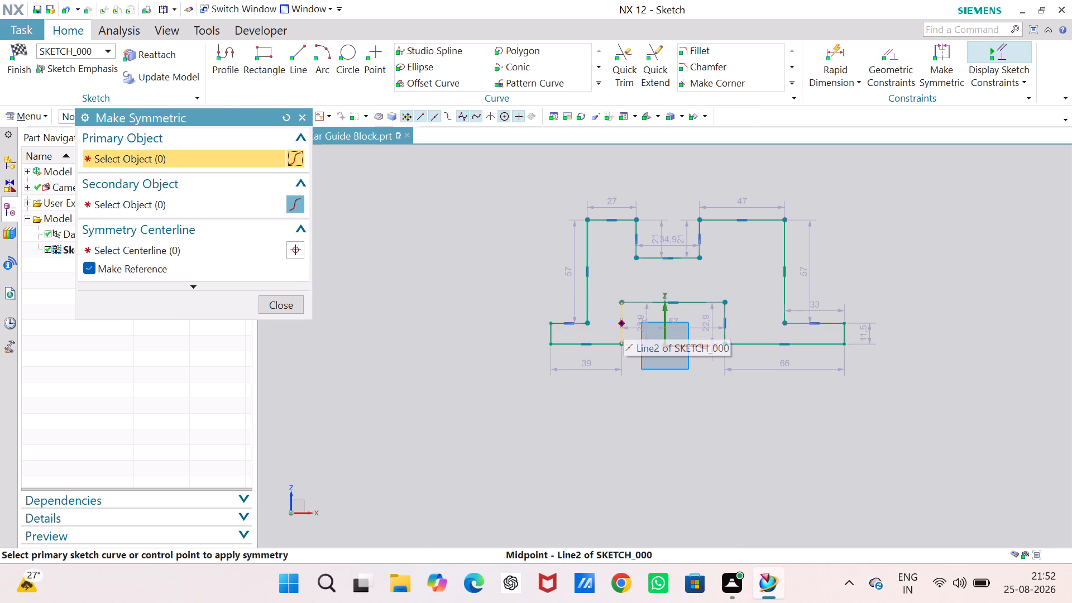
click(623, 315)
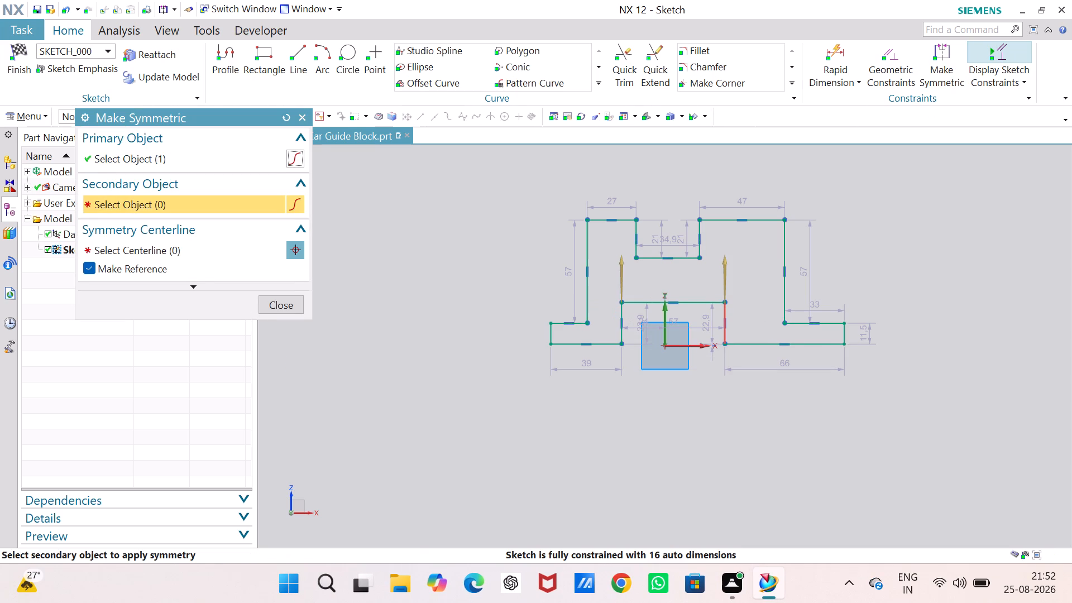
click(722, 315)
click(664, 318)
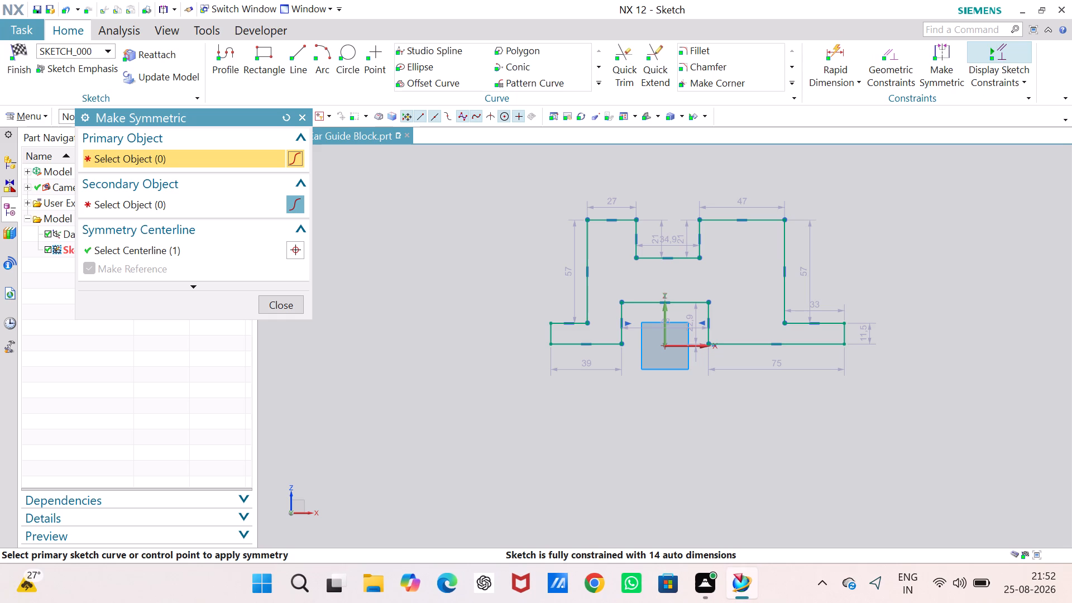
Make the block's outer vertical sides and the top notch's vertical sides symmetric about the same Z-axis centerline.
click(590, 252)
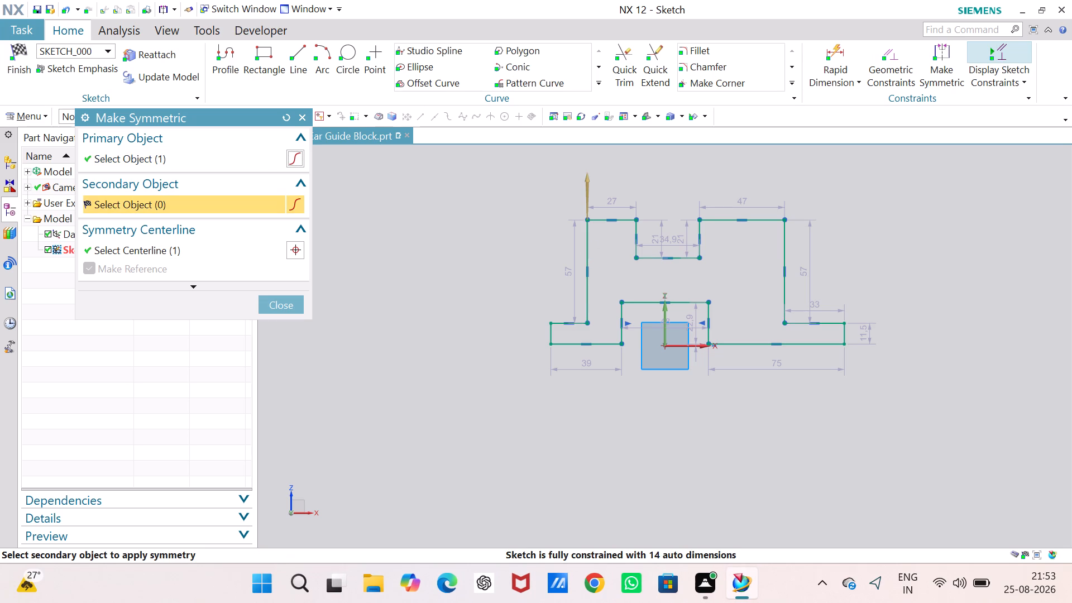
click(788, 246)
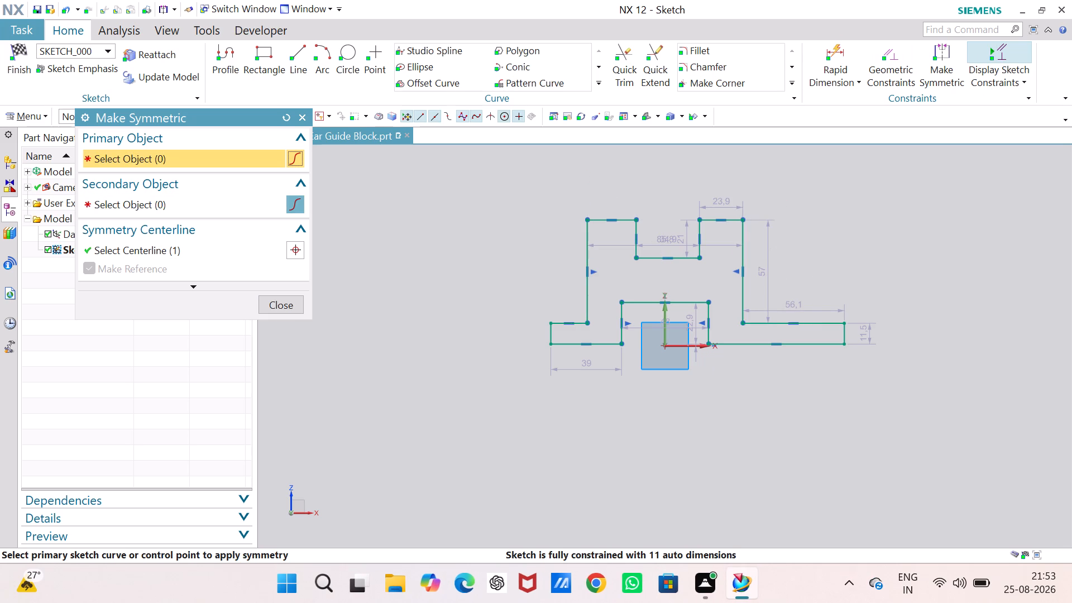
click(636, 230)
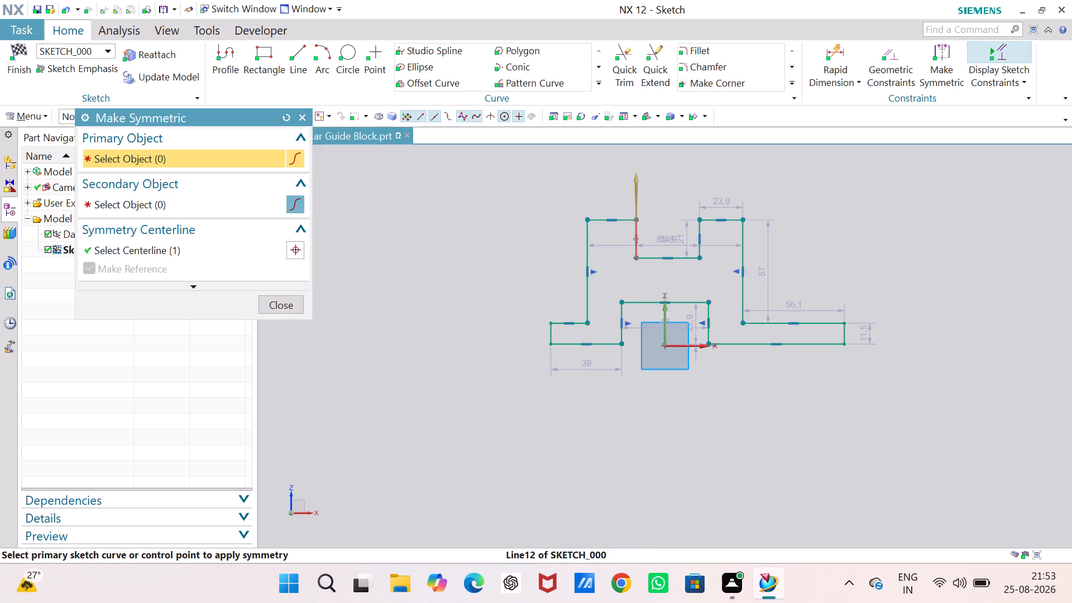
click(701, 232)
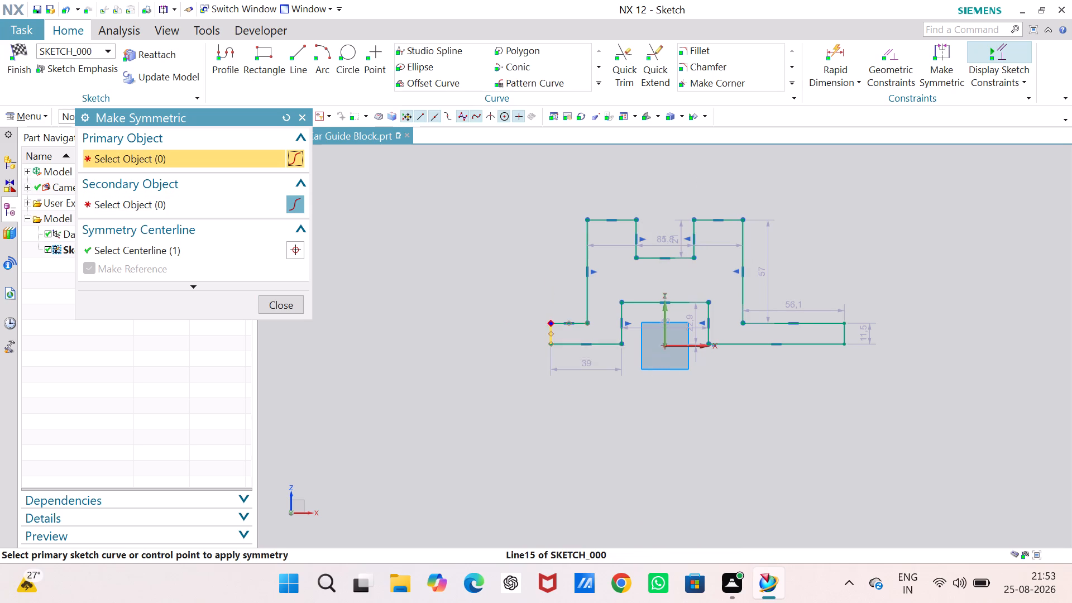
Make the short vertical end edges of the left and right feet symmetric about the Z axis and finish applying symmetry.
scroll(553, 332, up, 5)
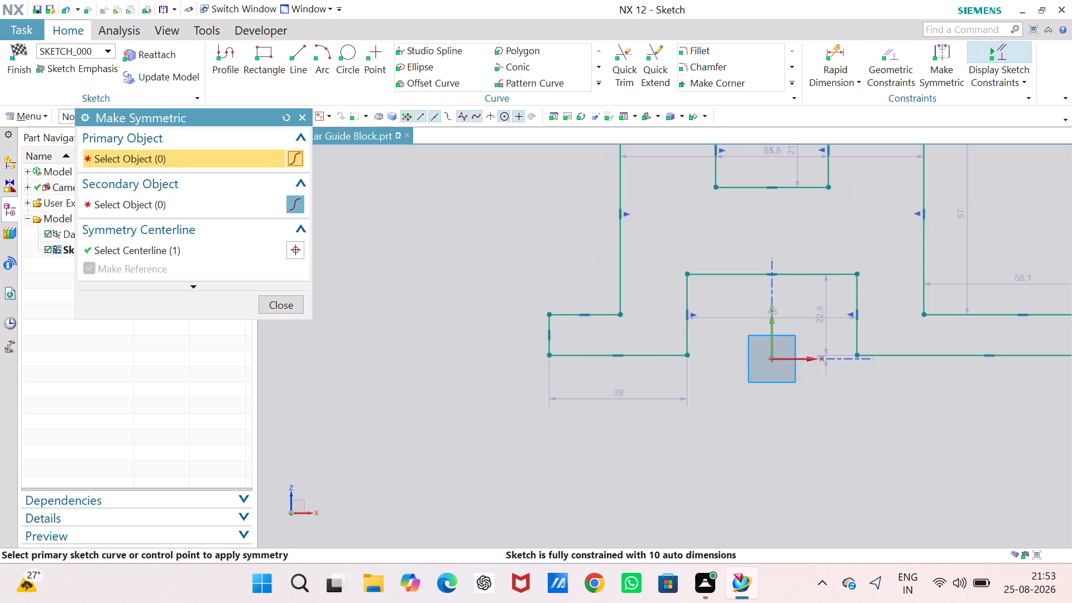
click(552, 333)
middle_drag(881, 318, 749, 322)
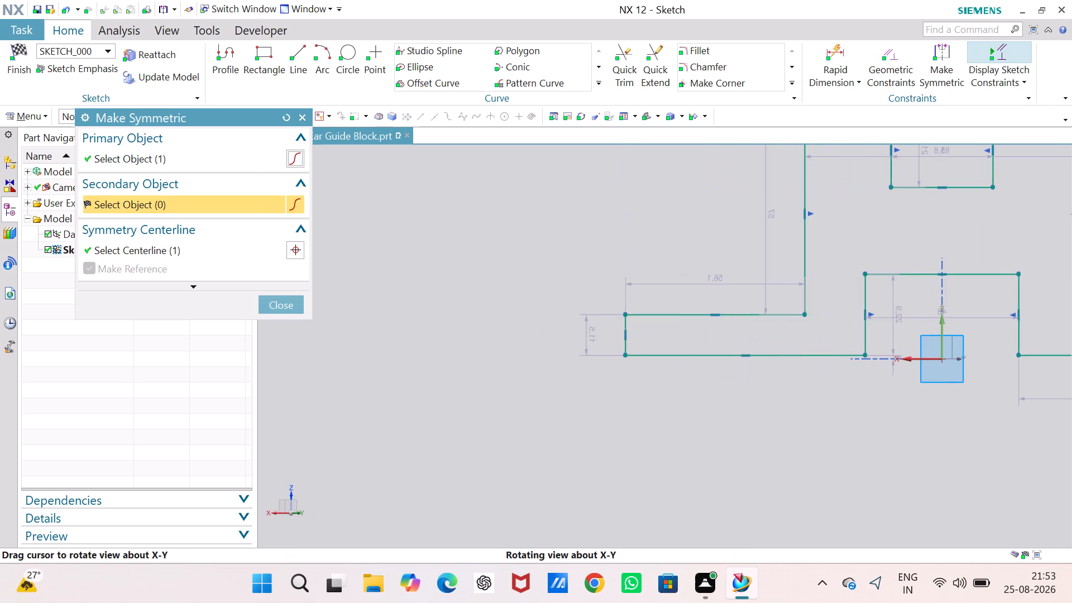
middle_drag(749, 322, 870, 322)
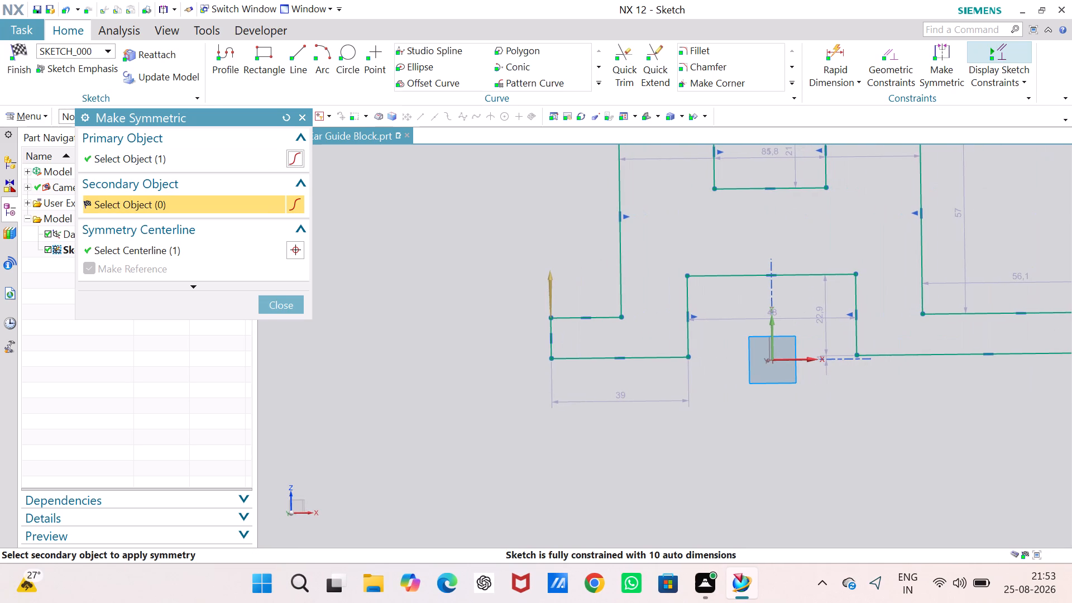
scroll(889, 334, up, 3)
scroll(889, 334, down, 3)
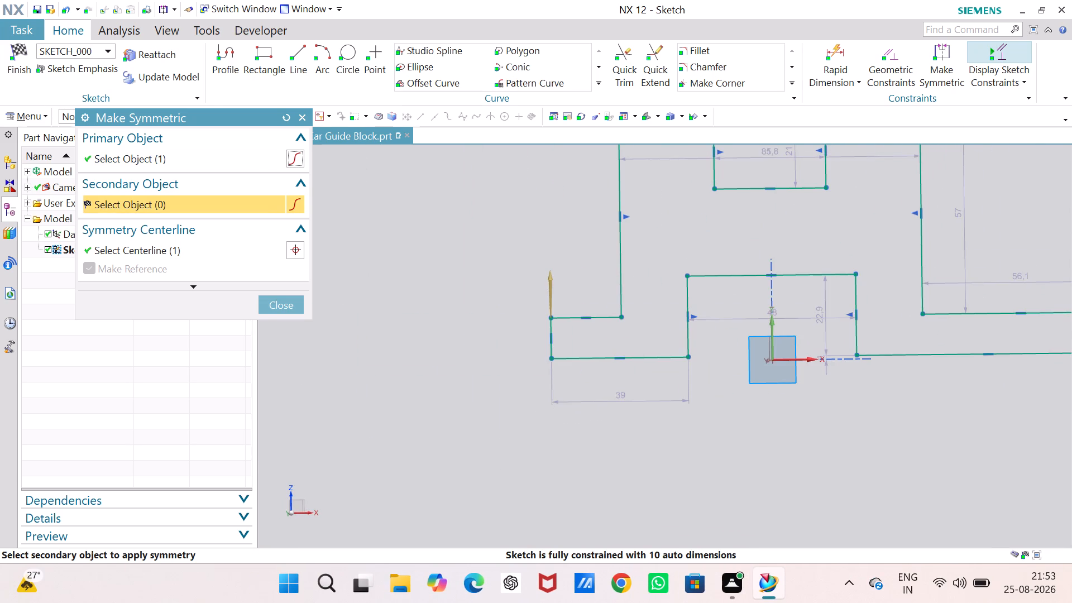
scroll(1001, 338, up, 1)
scroll(999, 336, down, 3)
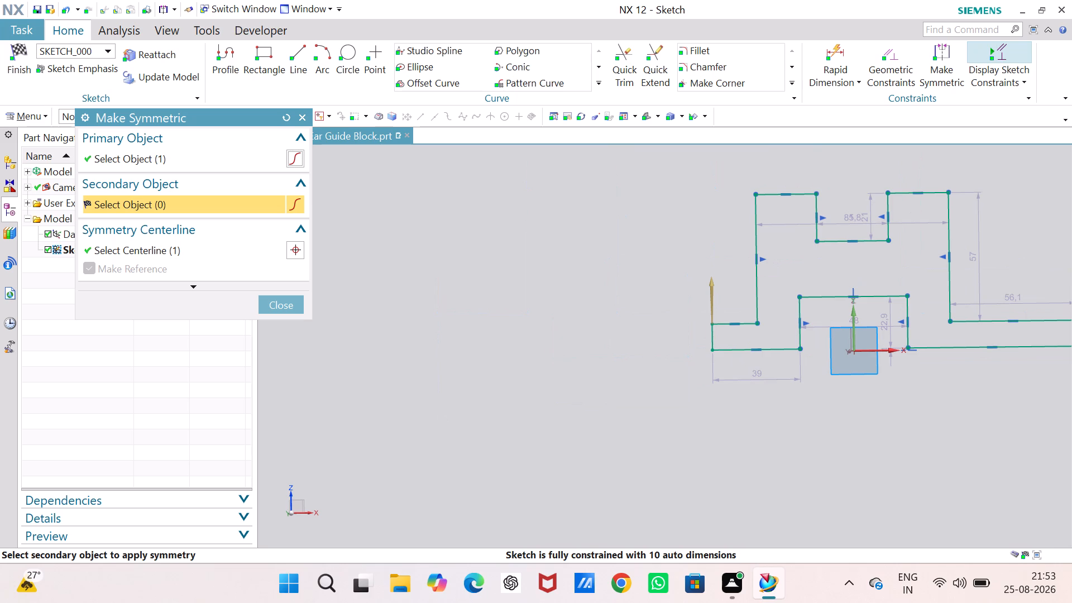
key(F8)
middle_drag(998, 337, 769, 382)
right_drag(998, 337, 769, 382)
click(851, 340)
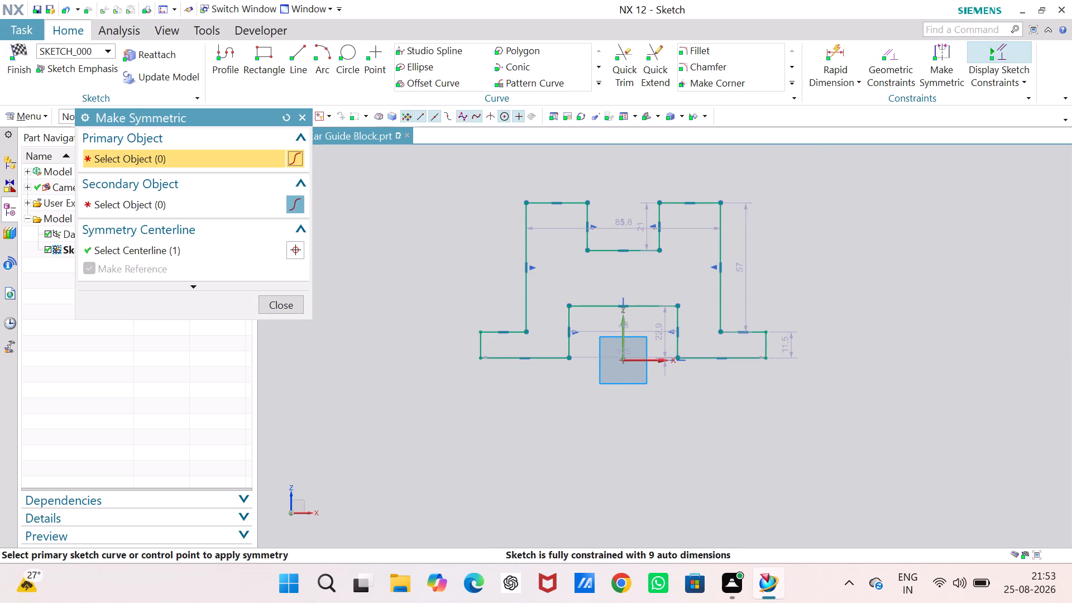
click(296, 301)
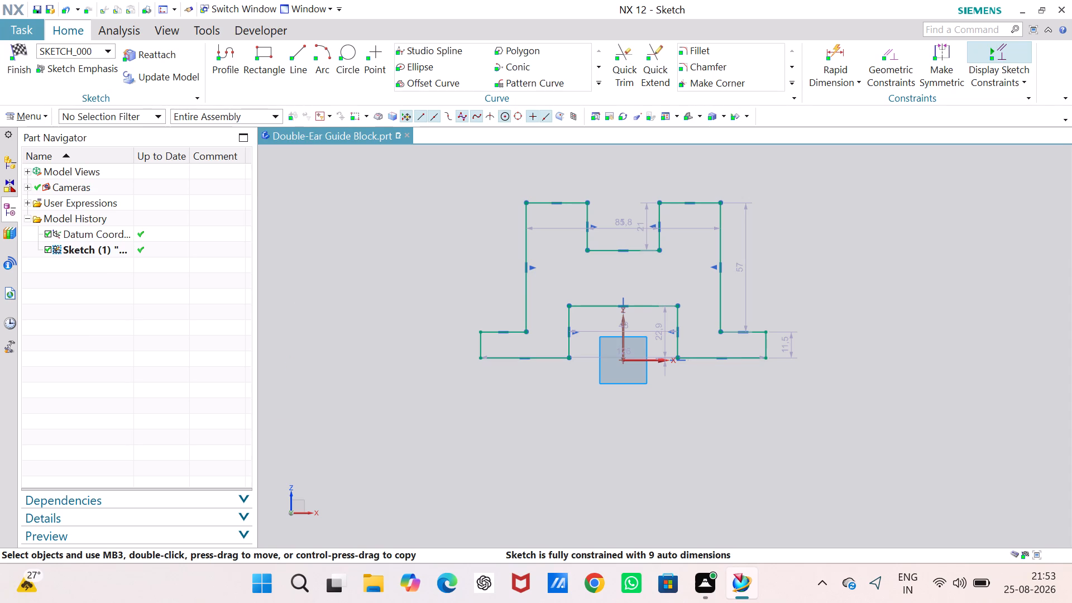
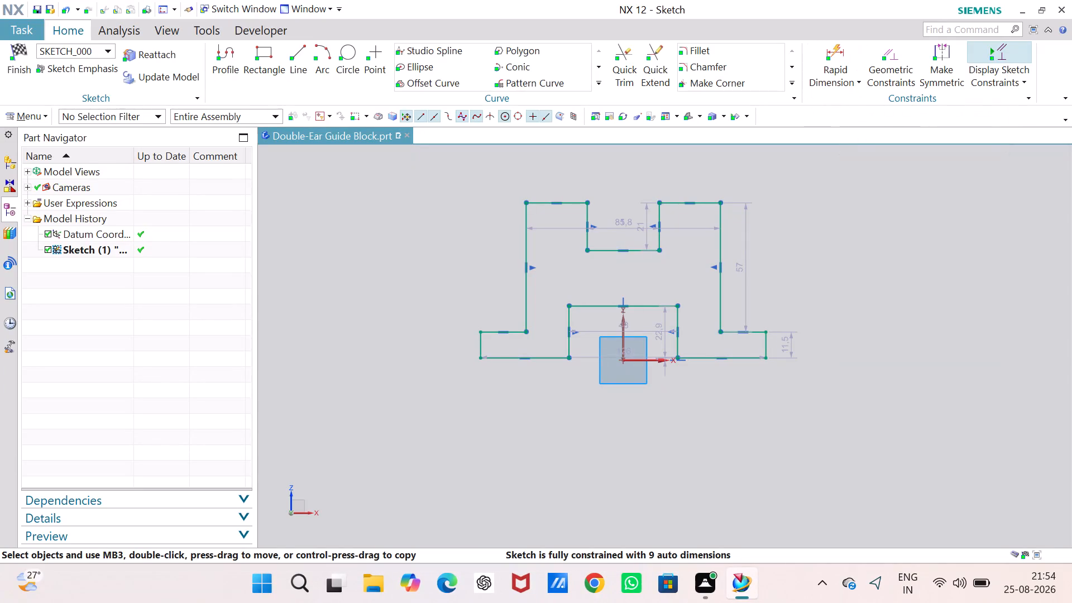
Set the height of the right foot's vertical end edge to 7 mm and place the dimension clear of the profile.
double_click(789, 343)
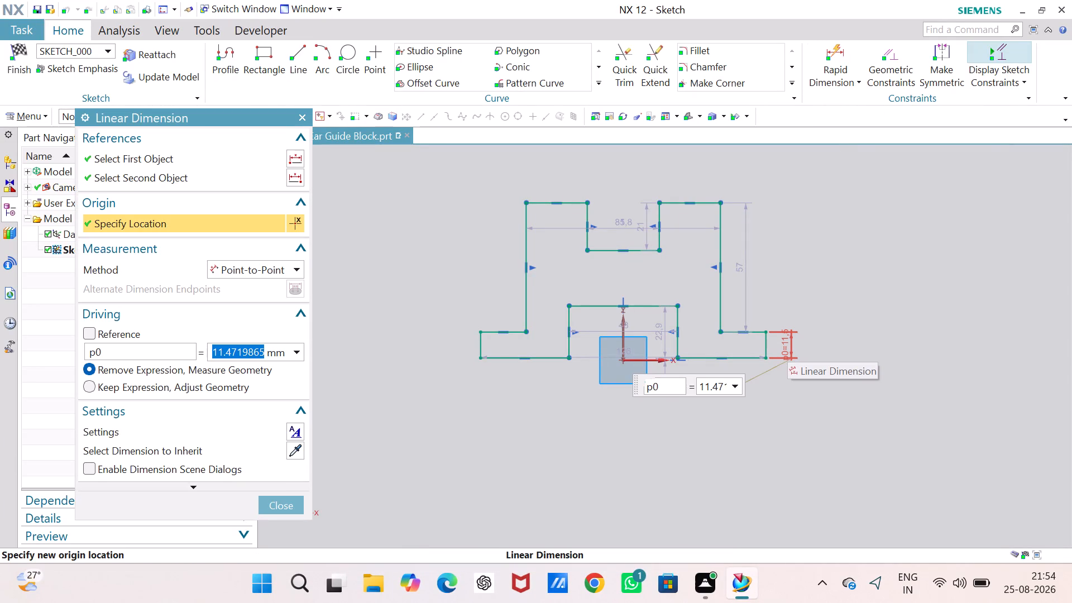
key(7)
key(Return)
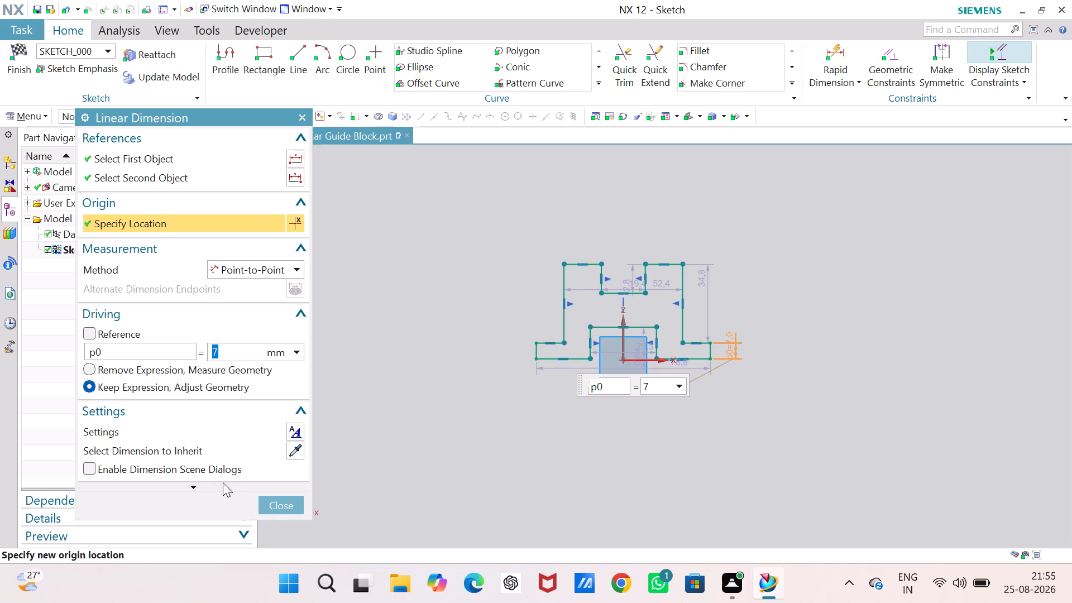
click(764, 324)
click(298, 506)
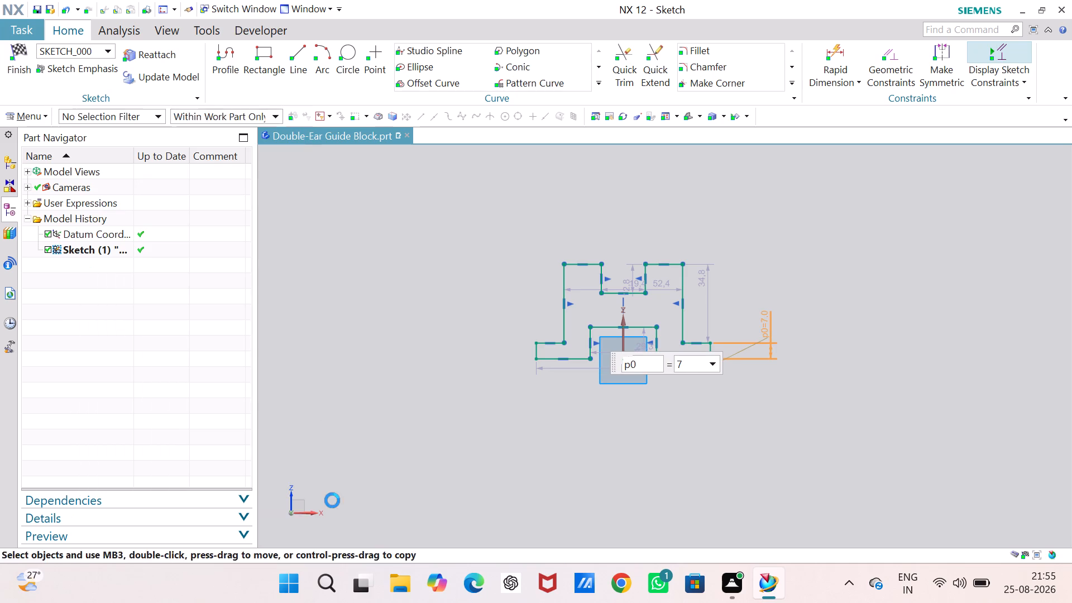
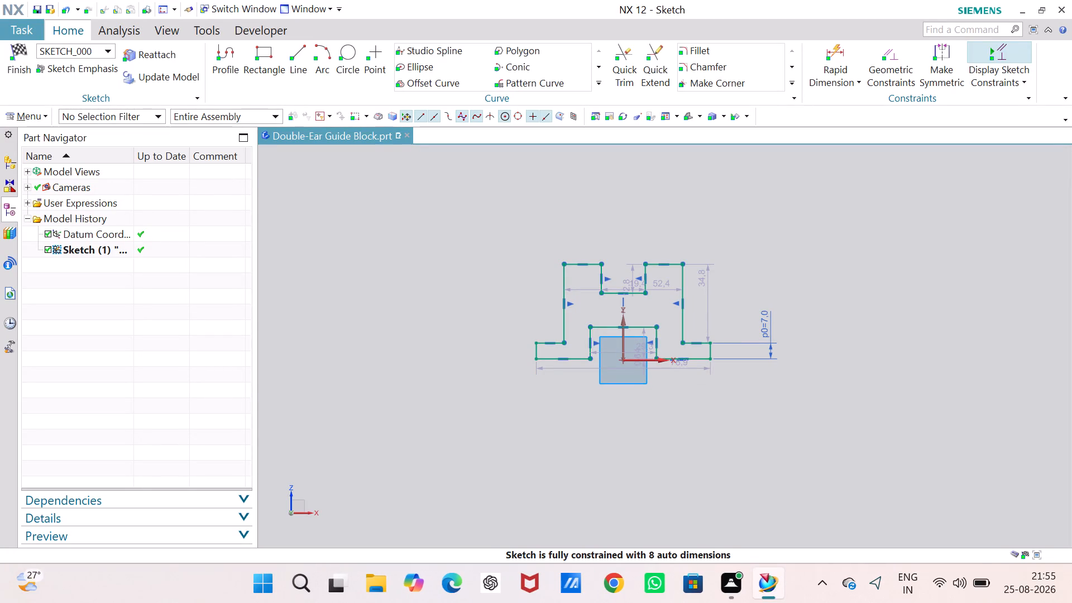
Set the vertical offset between the profile's bottom edge and the X axis to 0 mm, placing the dimension just below the axis.
scroll(718, 400, up, 3)
scroll(602, 344, up, 2)
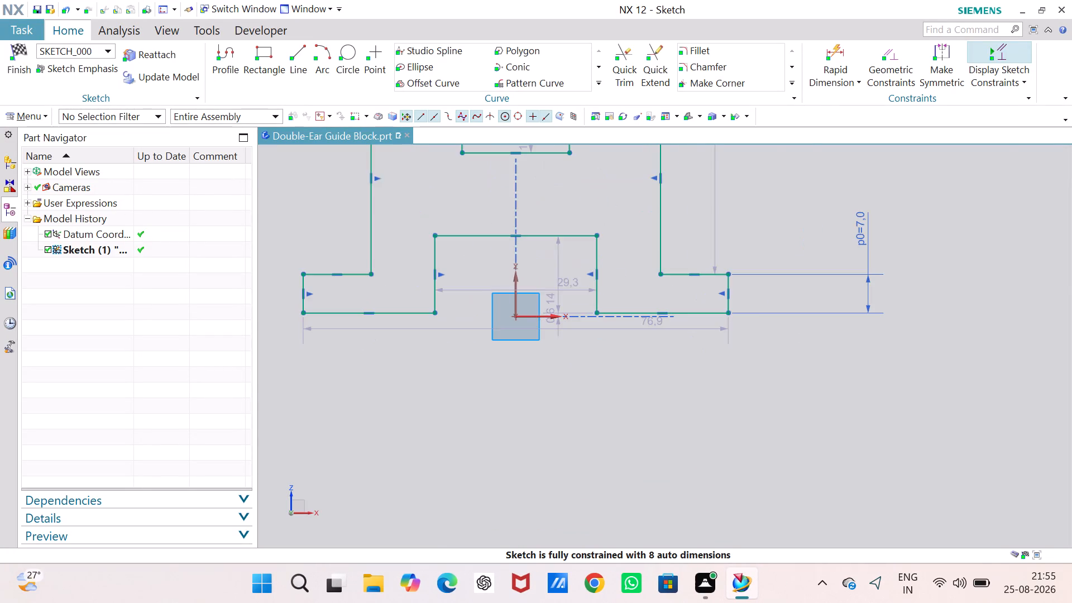
scroll(594, 343, up, 2)
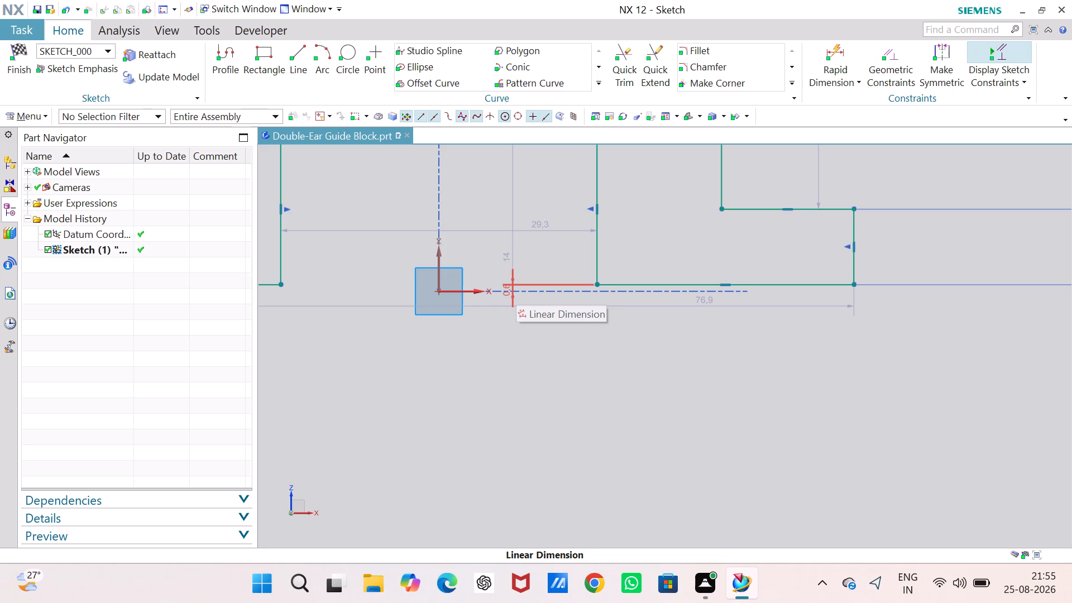
double_click(513, 289)
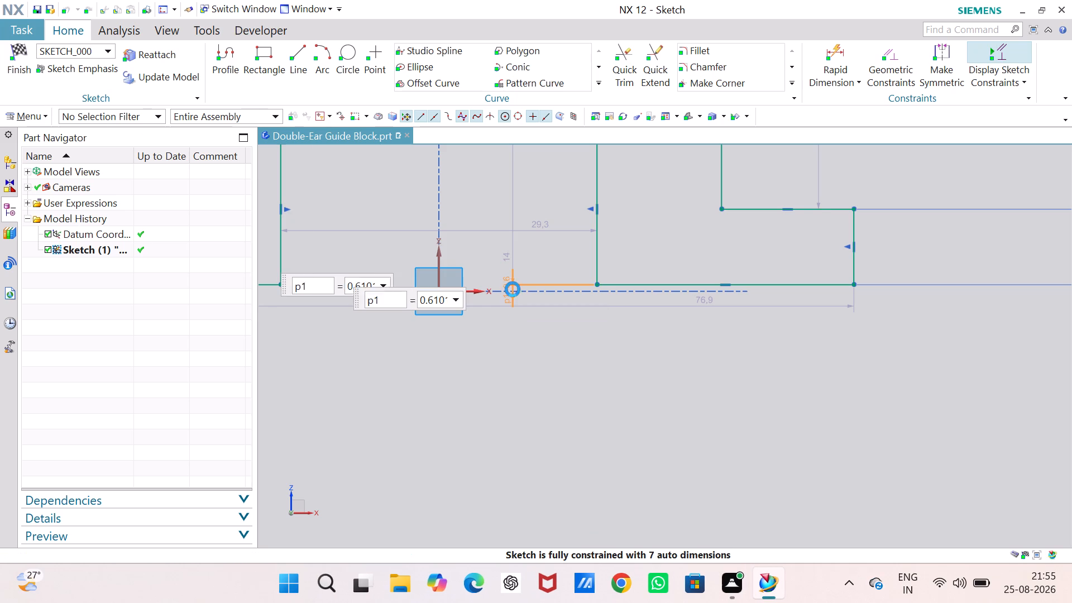
key(0)
key(Return)
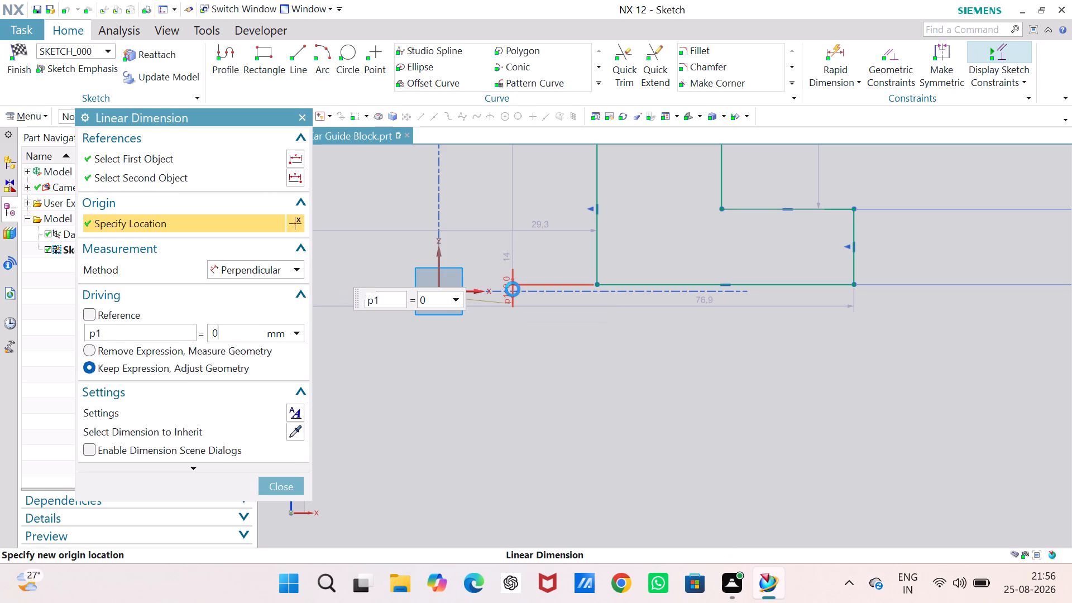
click(547, 365)
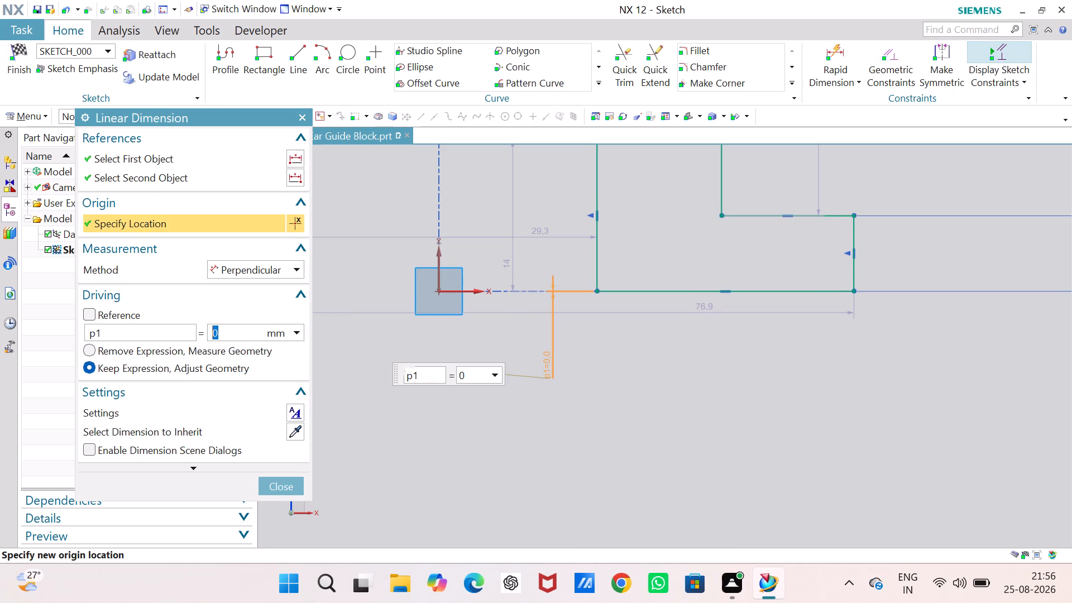
click(535, 310)
click(534, 304)
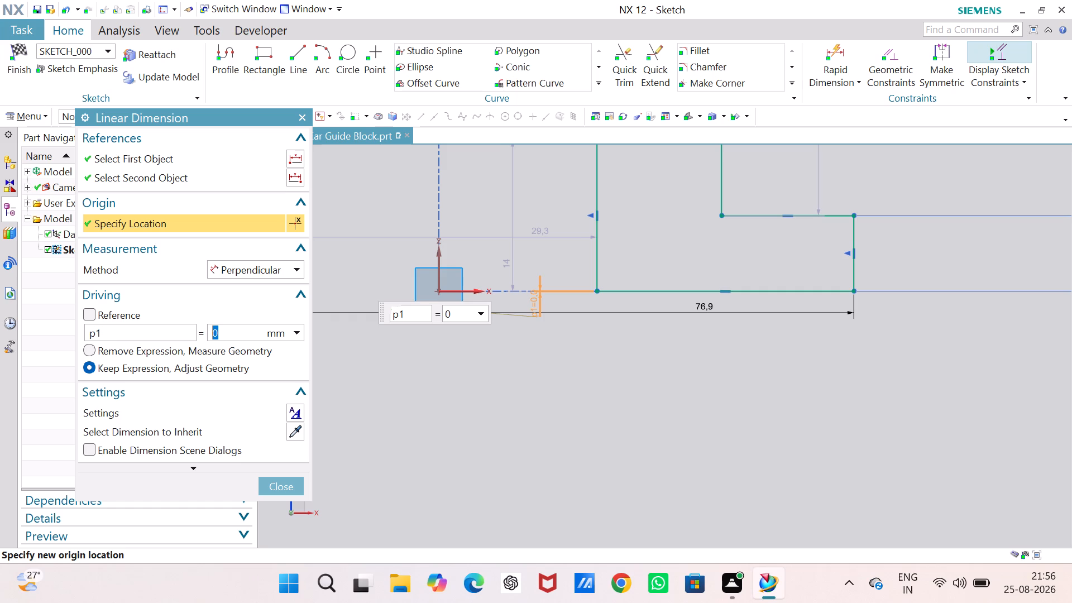
click(283, 485)
Dimension the width of the bottom slot with Rapid Dimension, place it below the profile and set it to 13 mm.
scroll(538, 352, up, 3)
scroll(538, 333, down, 8)
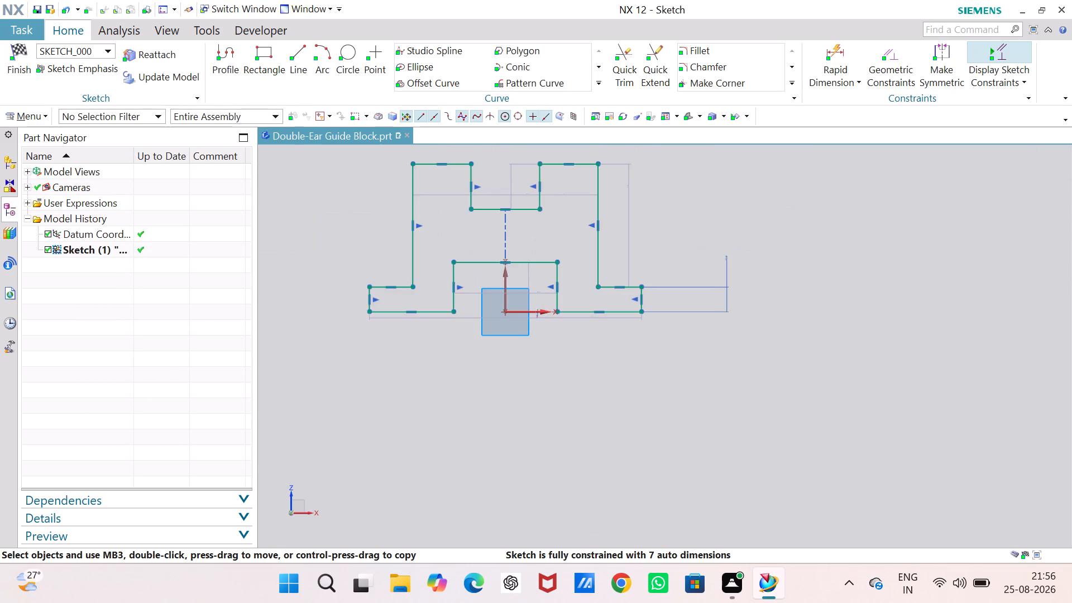
scroll(515, 275, down, 1)
scroll(488, 272, up, 3)
scroll(486, 258, down, 2)
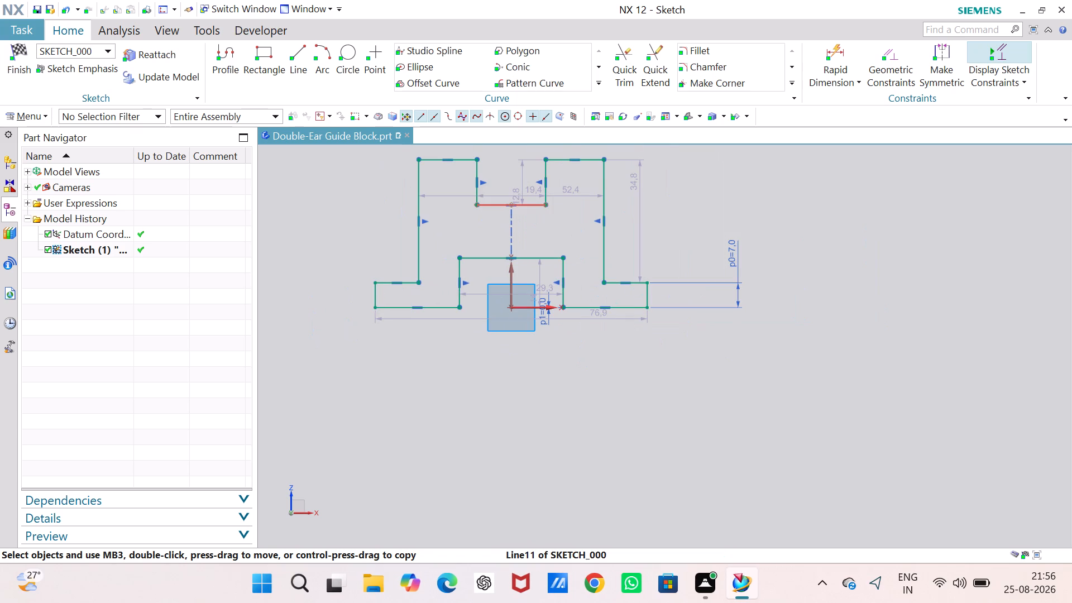
scroll(497, 208, down, 3)
scroll(497, 178, up, 4)
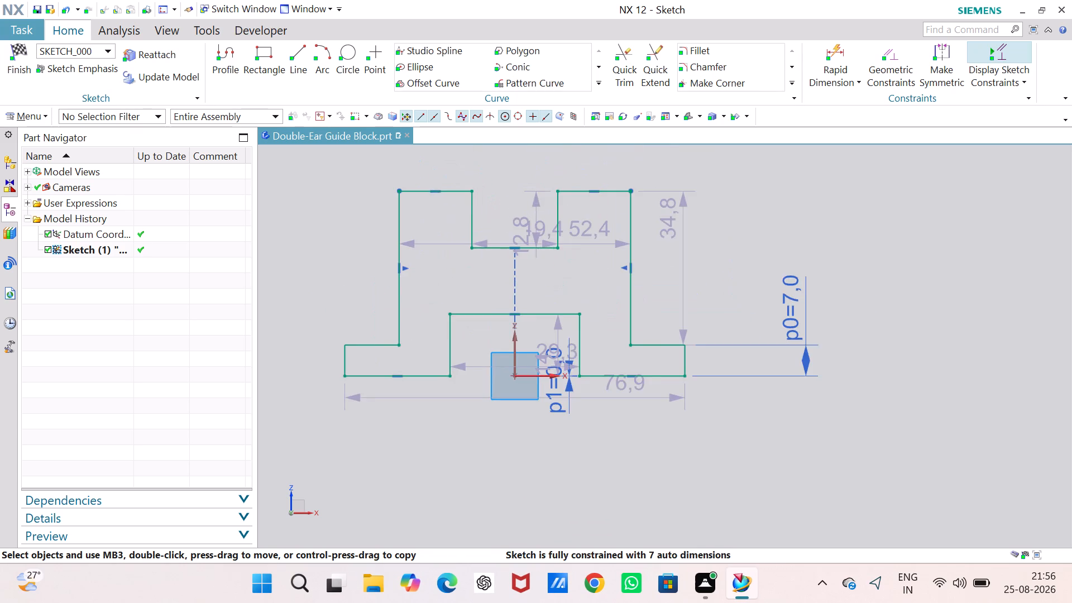
scroll(519, 251, up, 2)
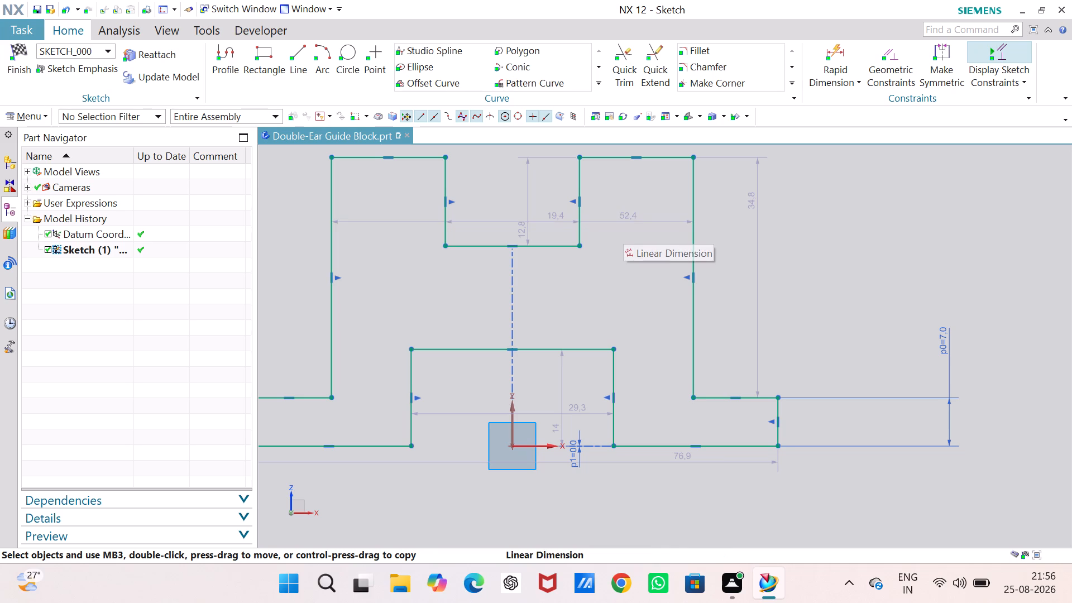
scroll(638, 198, down, 3)
middle_drag(577, 186, 581, 269)
right_drag(577, 186, 581, 269)
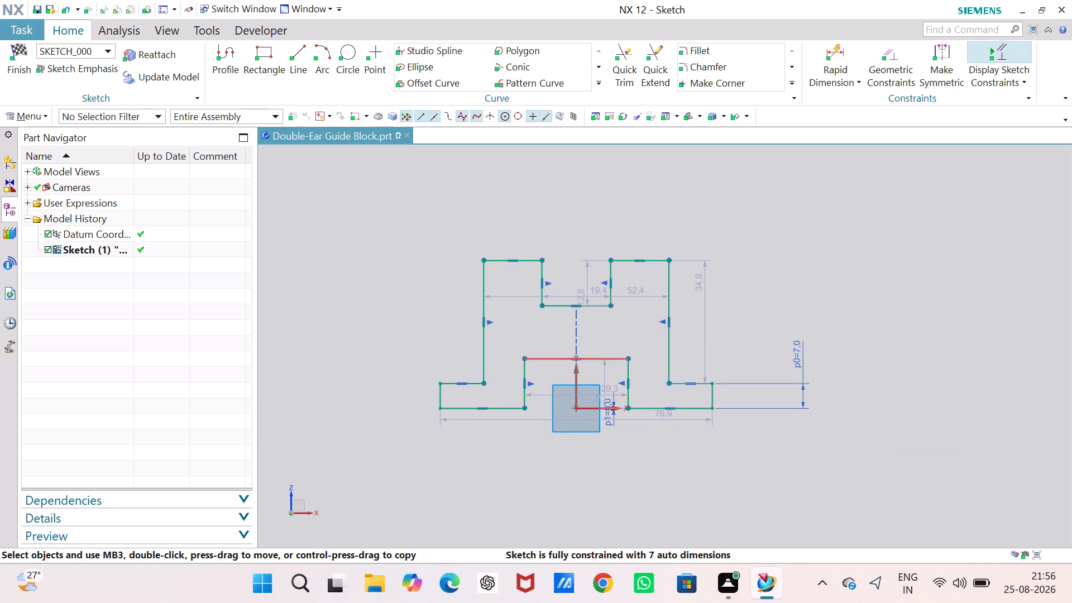
click(835, 47)
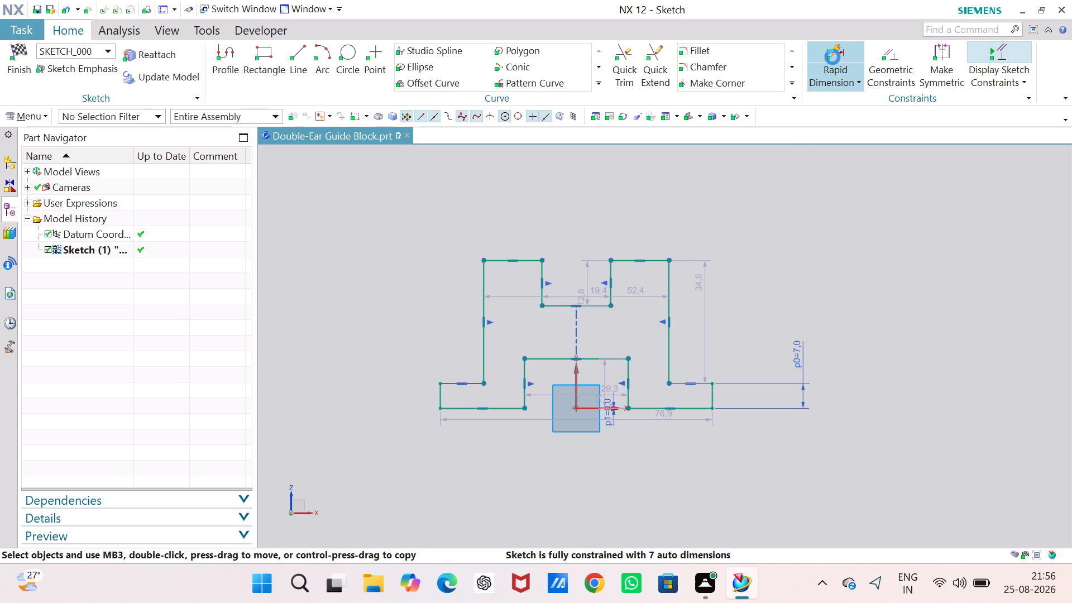
click(563, 358)
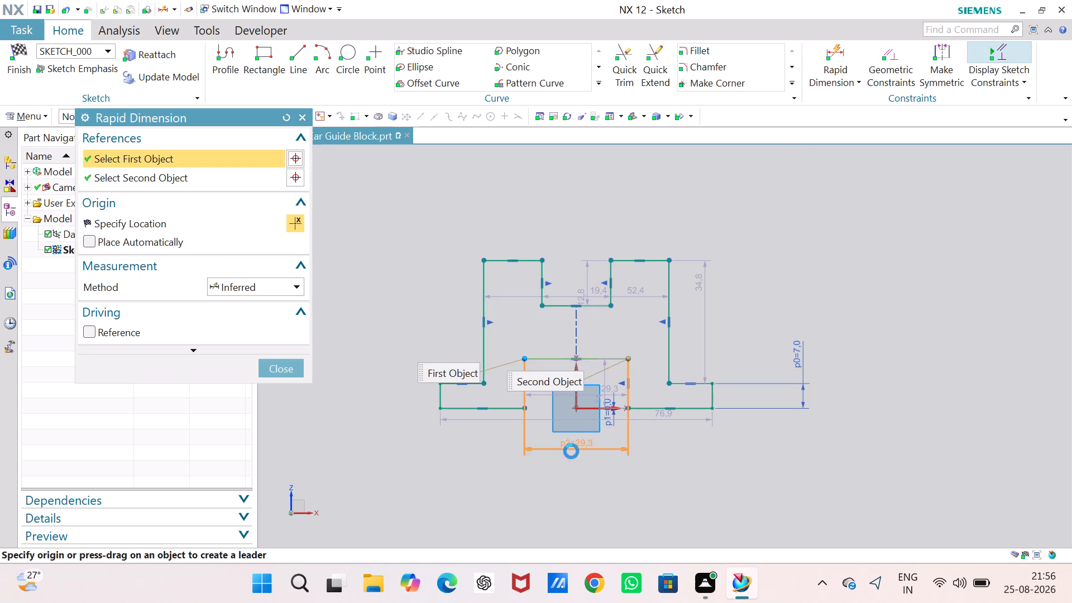
click(572, 452)
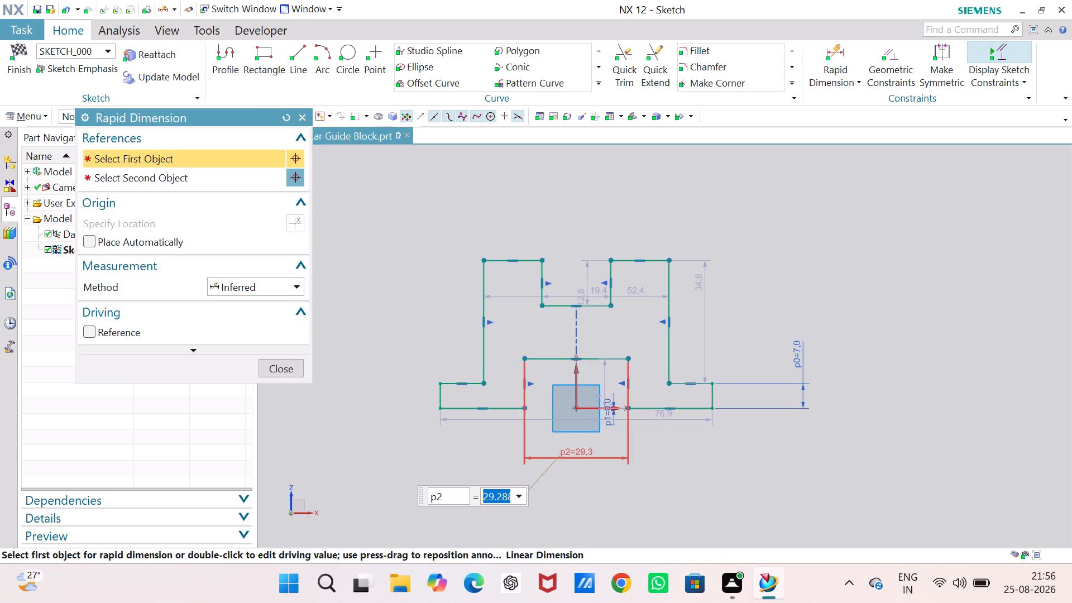
double_click(572, 452)
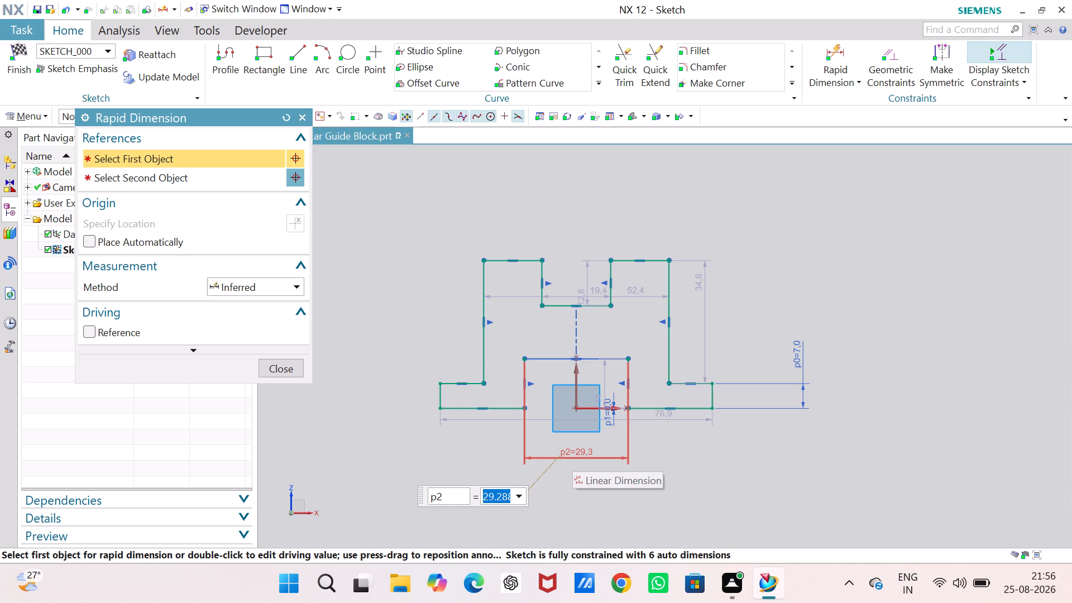
text(13)
key(Return)
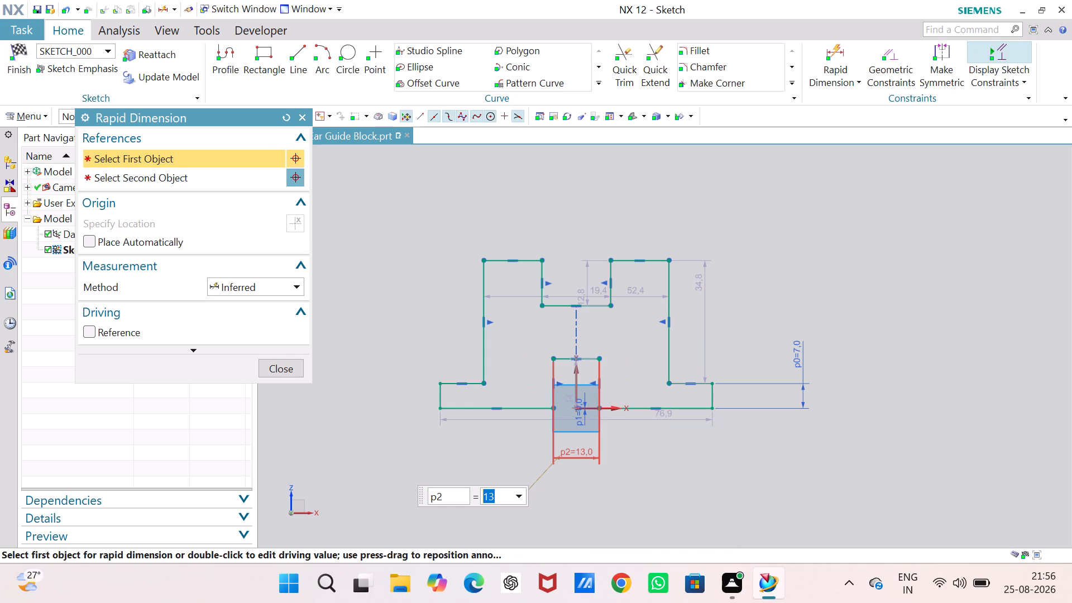
click(289, 374)
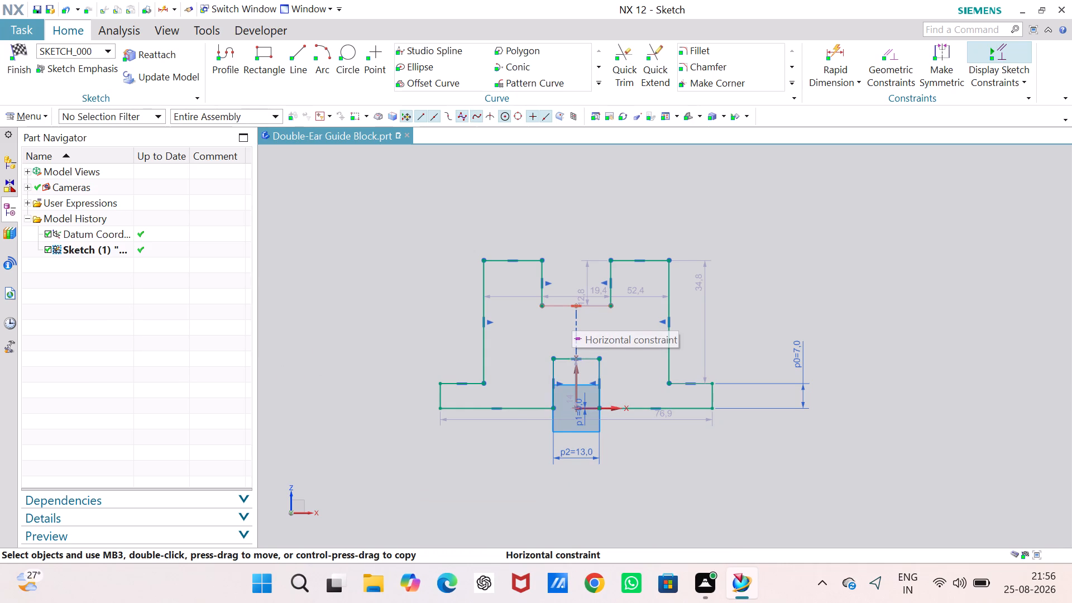
Dimension the width of the slot between the two ears, place it above the profile and set it to 9 mm.
click(840, 46)
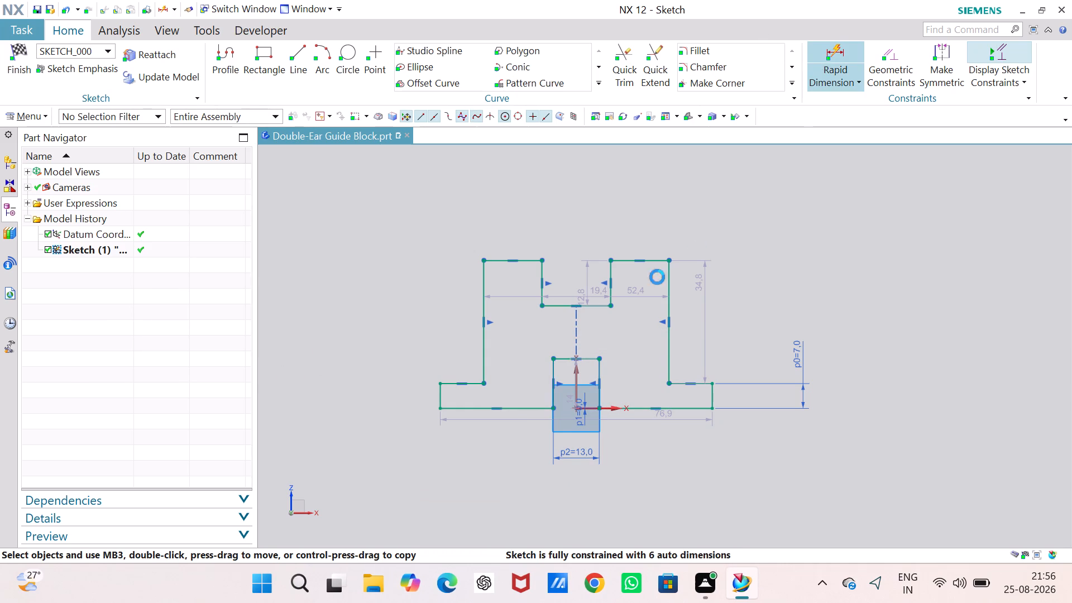
click(599, 304)
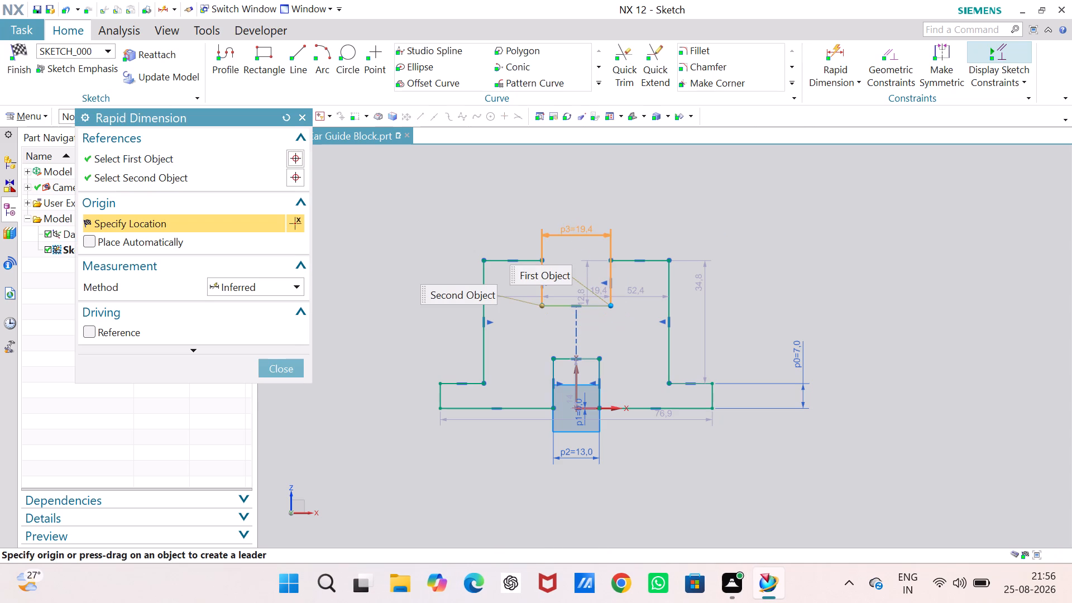
click(575, 223)
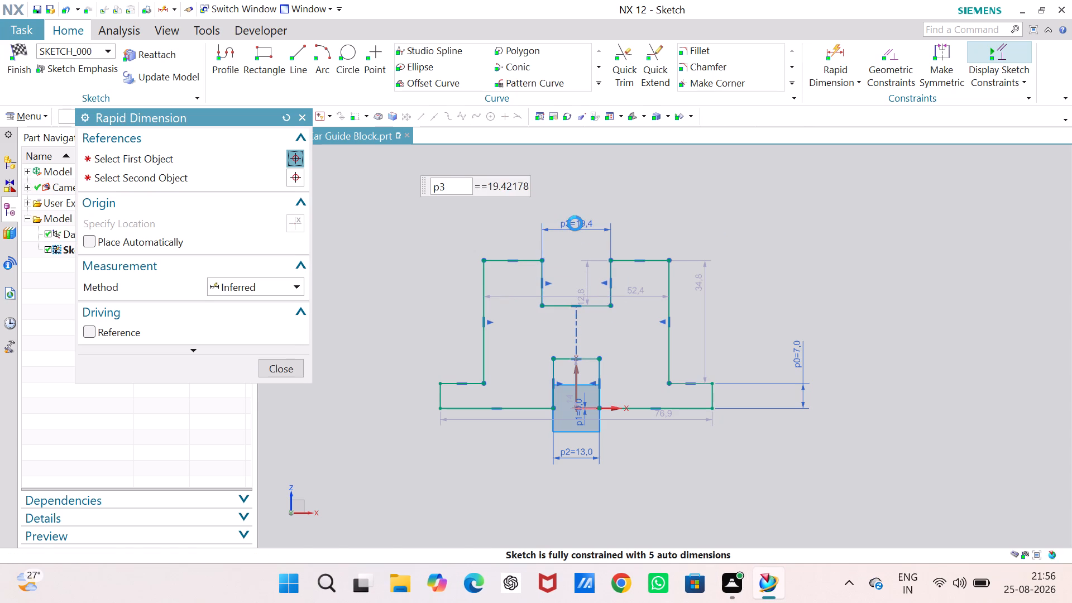
key(9)
key(Return)
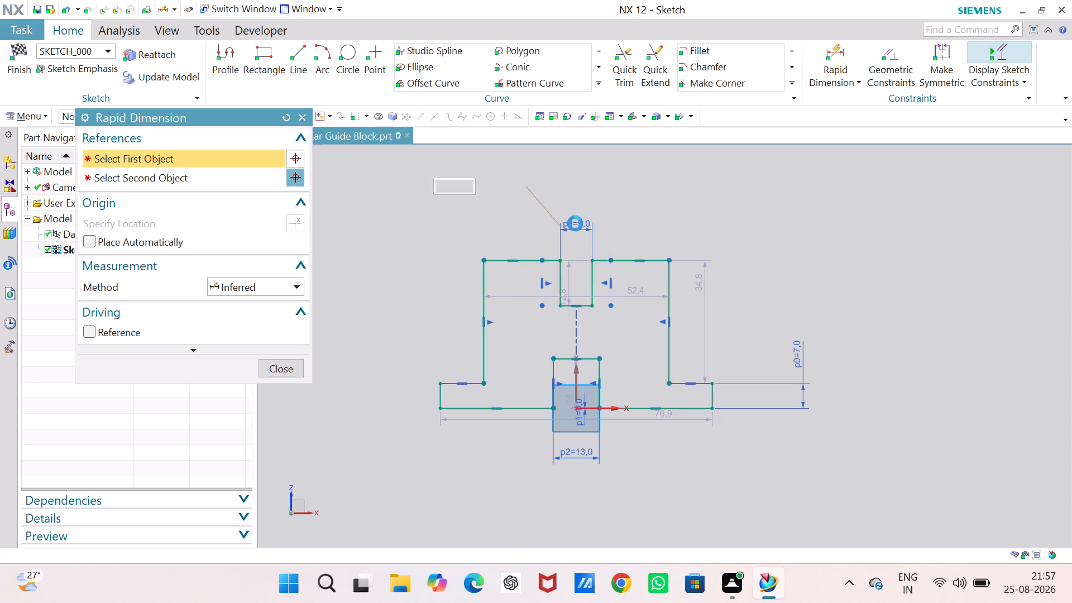
click(296, 368)
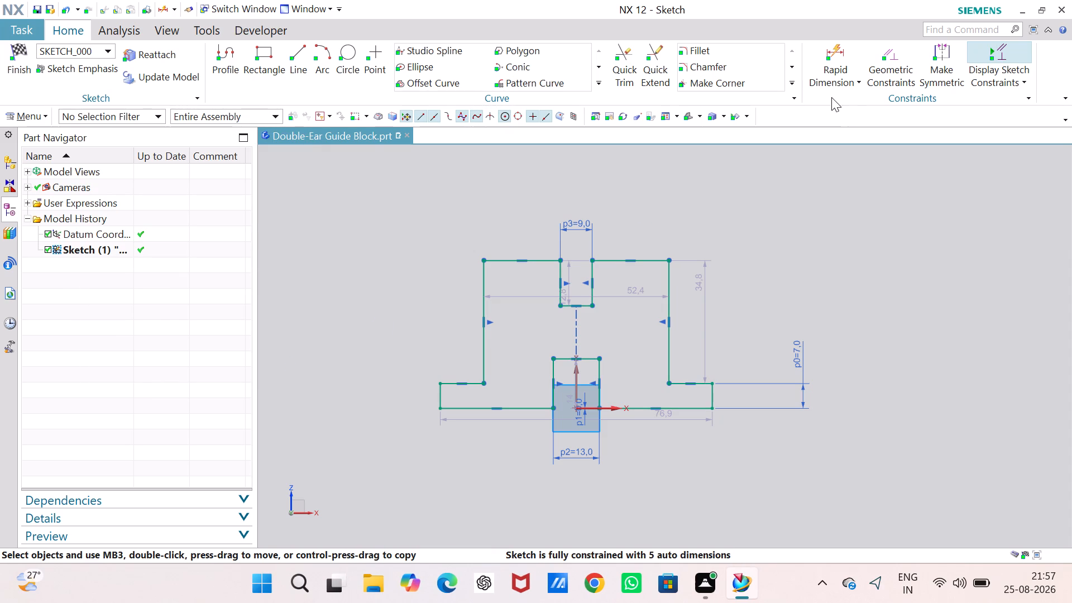
Dimension the horizontal length of the right foot's top edge, place it above the foot and set it to 13 mm.
click(830, 54)
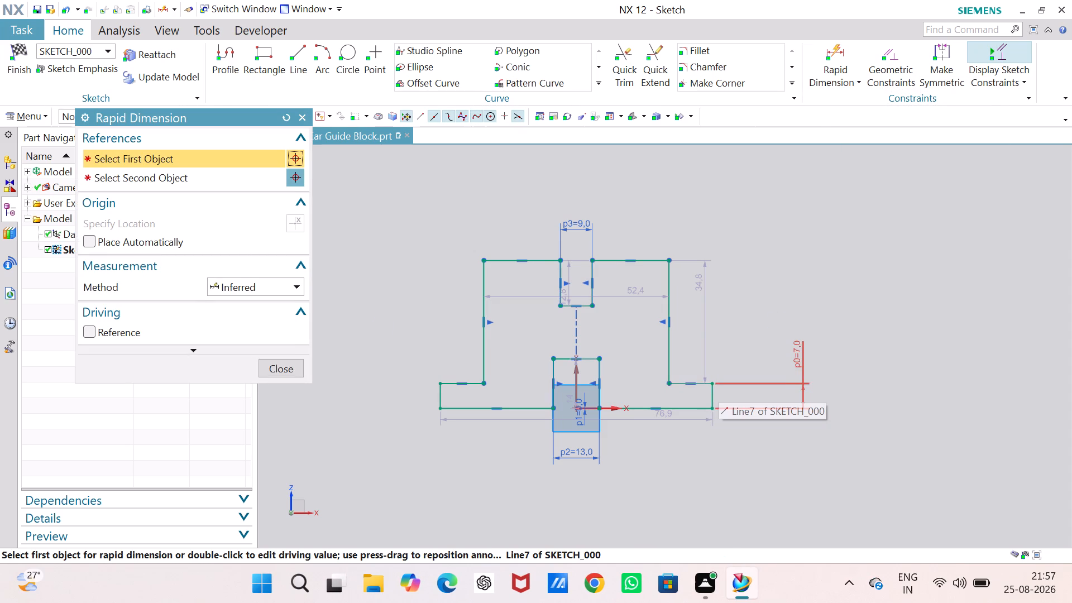
click(712, 382)
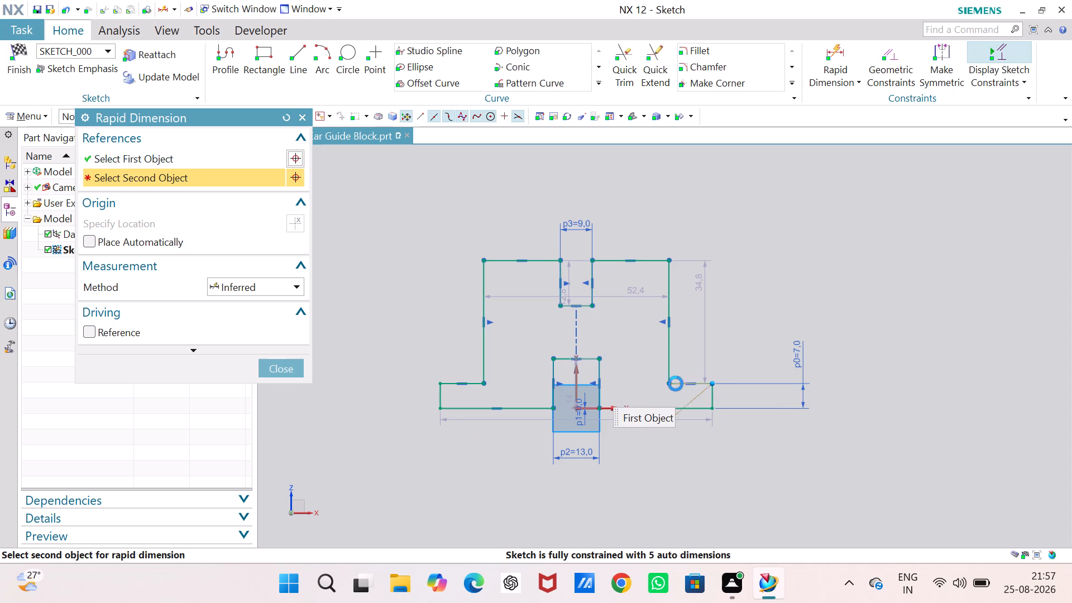
click(672, 383)
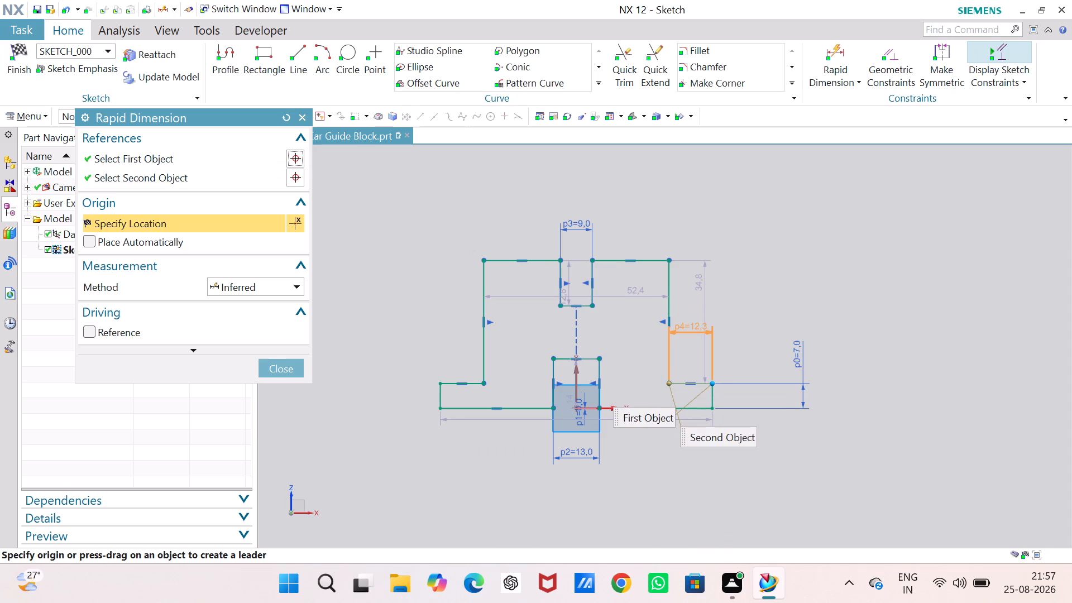
click(691, 326)
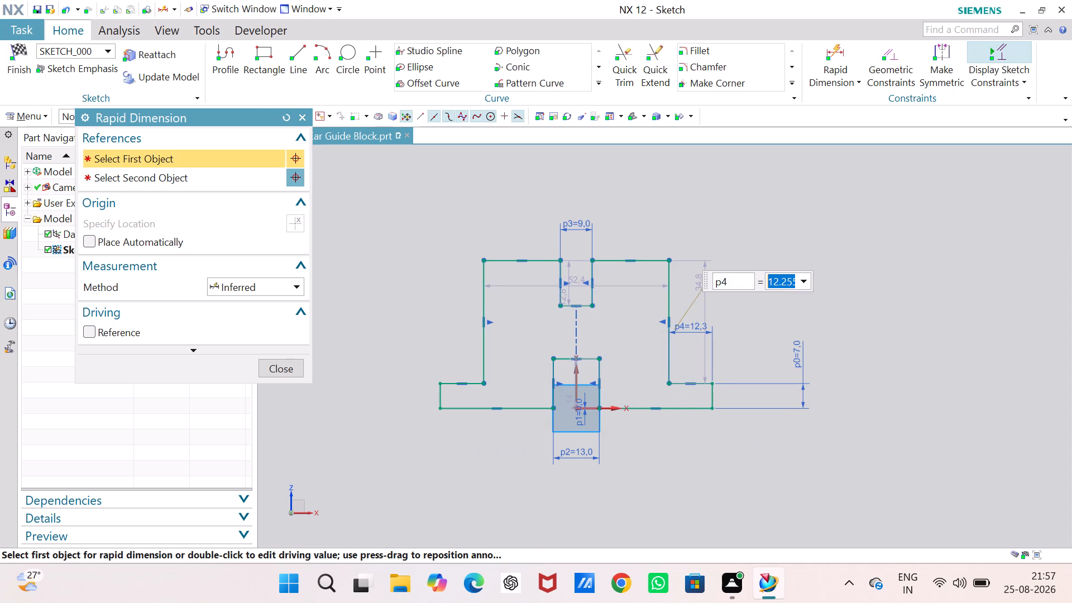
key(2)
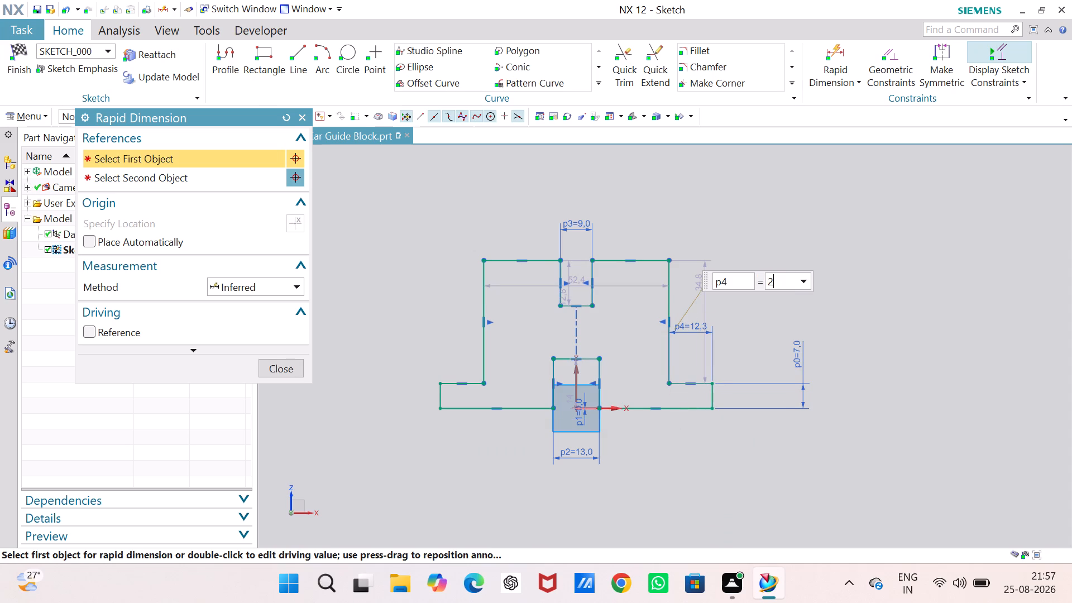
key(BackSpace)
text(13)
key(Return)
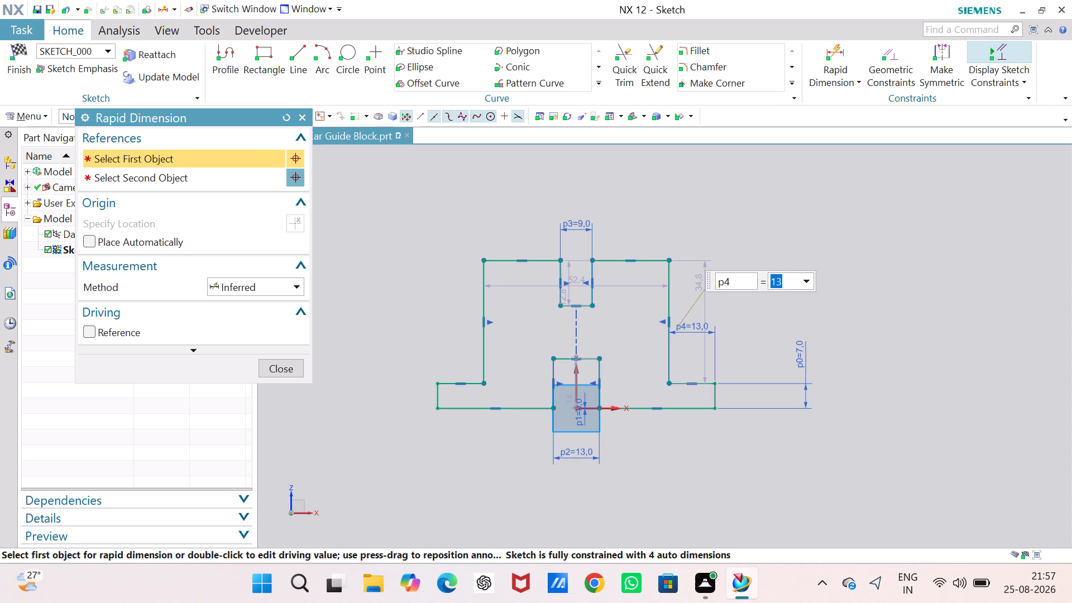
click(298, 369)
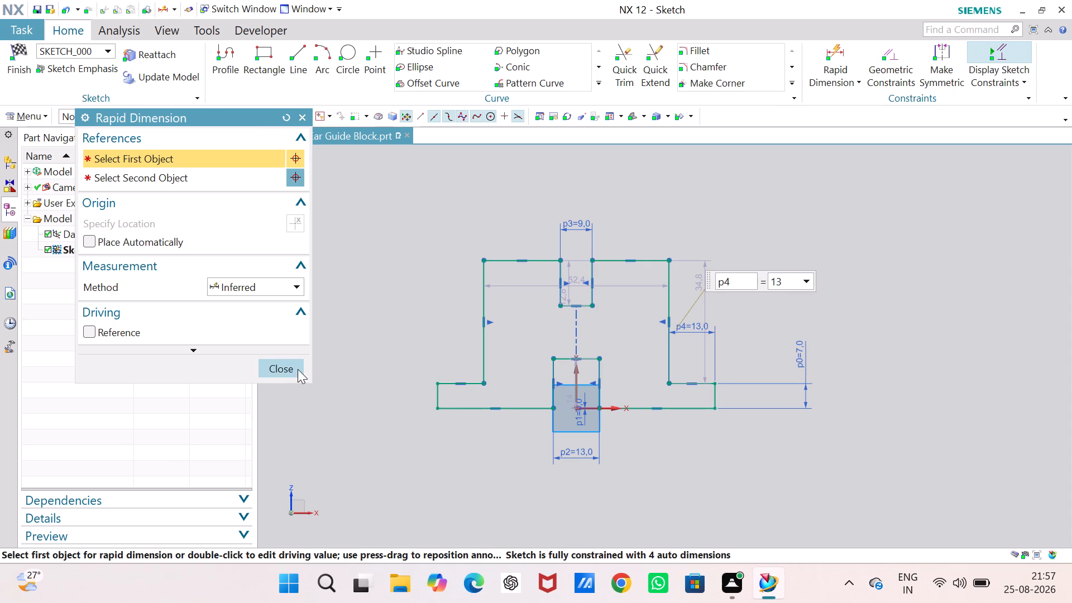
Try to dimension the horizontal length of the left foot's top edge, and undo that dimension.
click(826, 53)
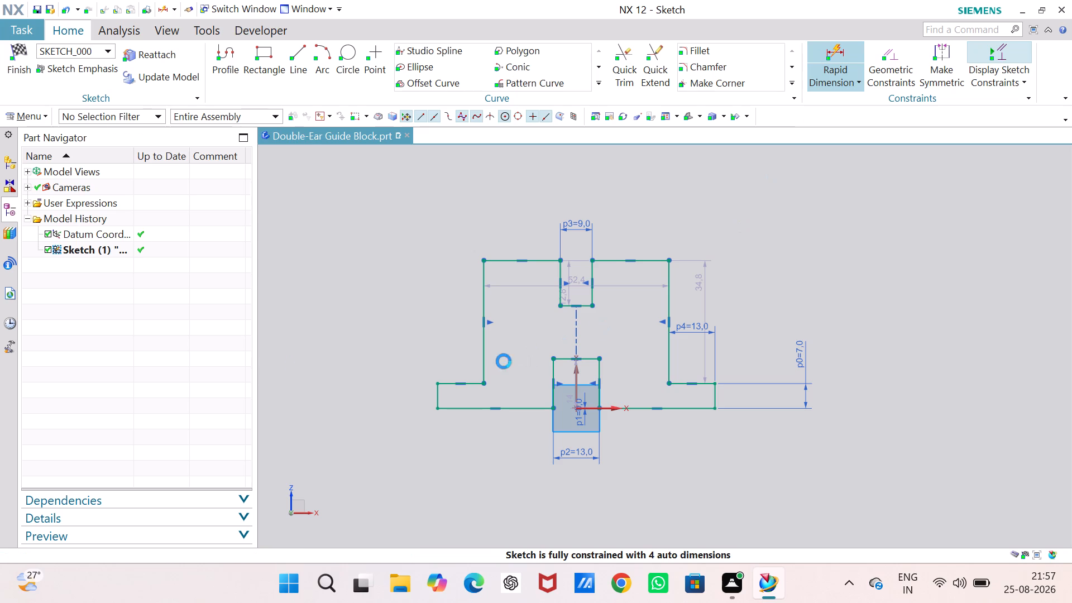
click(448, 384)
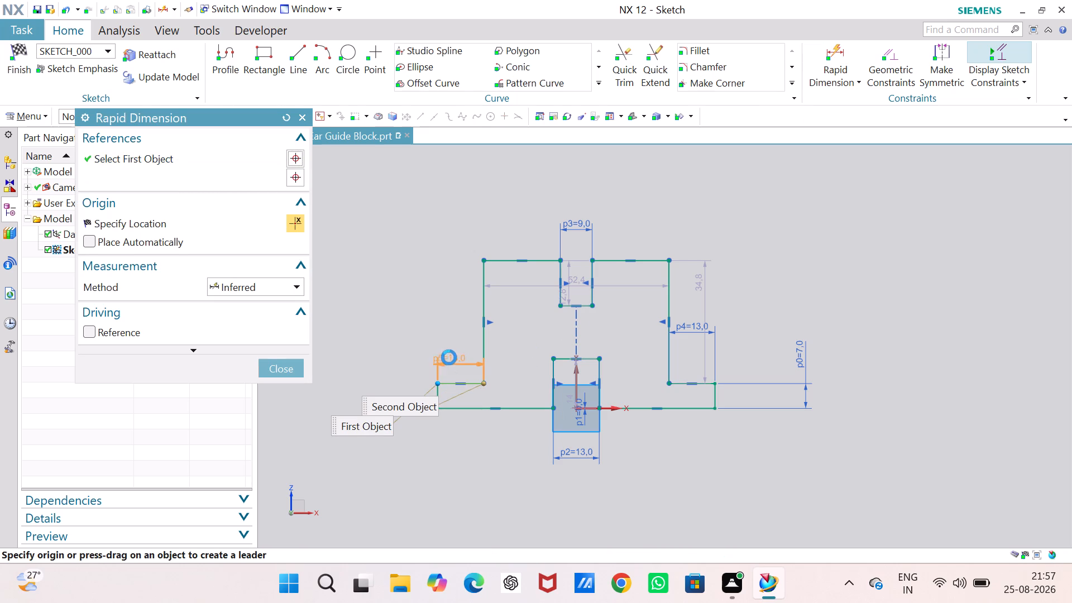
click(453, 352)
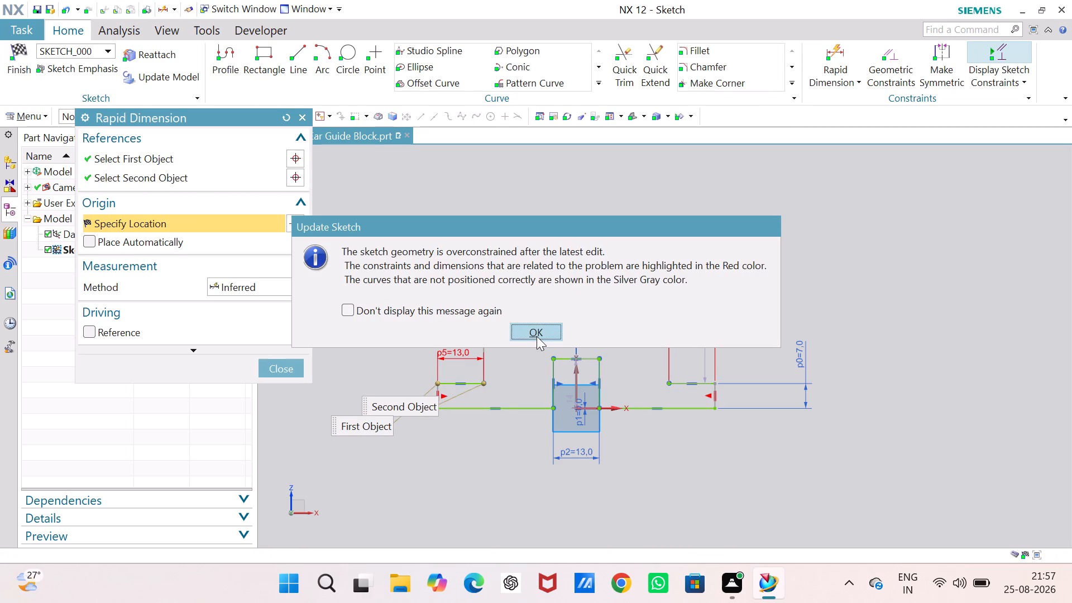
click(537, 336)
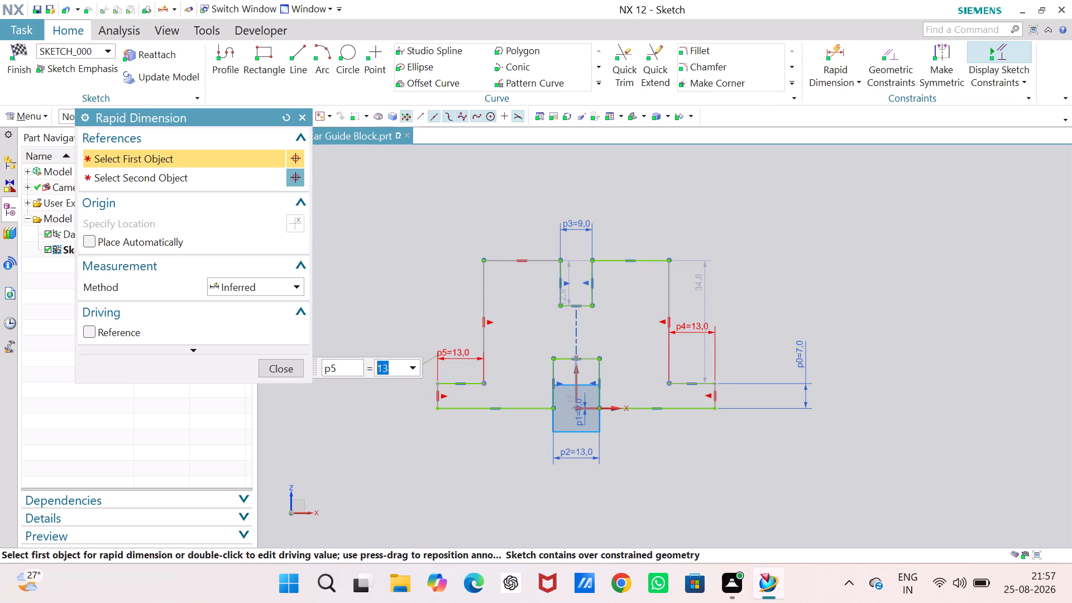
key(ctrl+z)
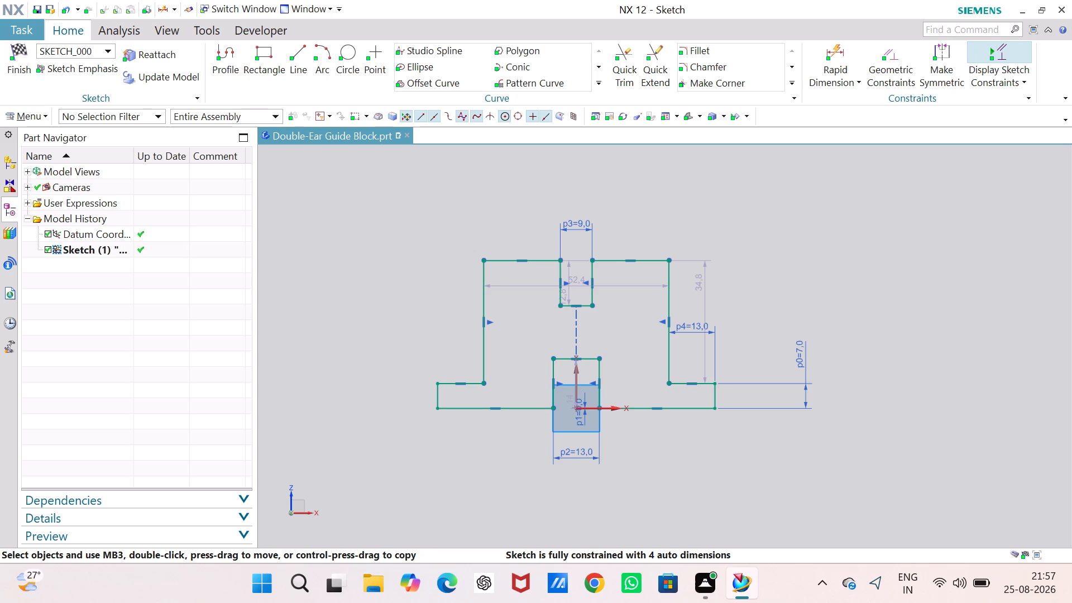
Dimension the overall height from the right foot's bottom edge to the right ear's top edge, place it beside the profile and set it to 32 mm.
click(822, 52)
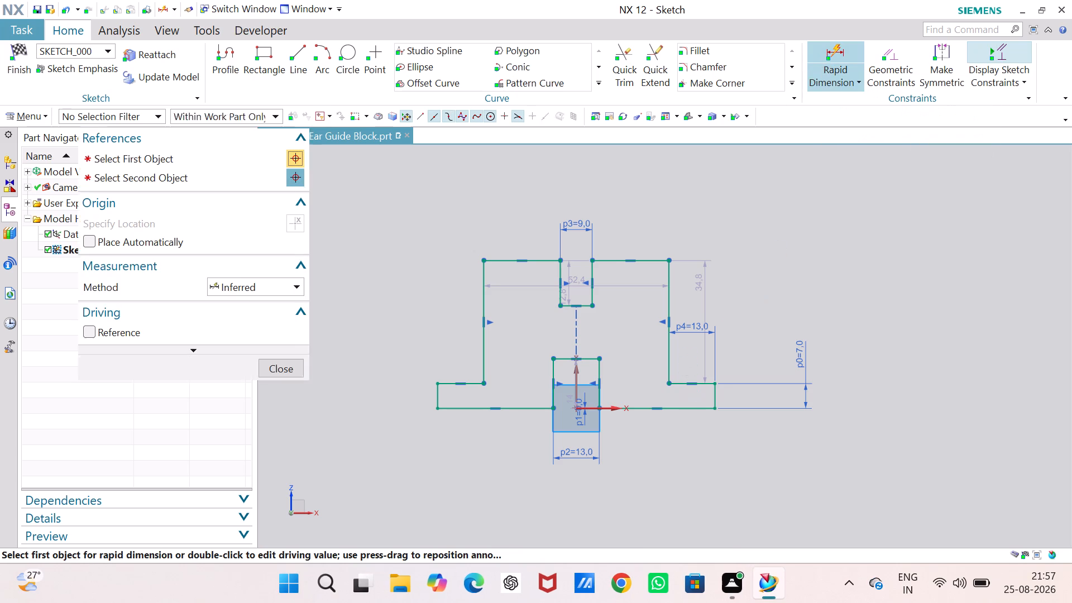
click(689, 406)
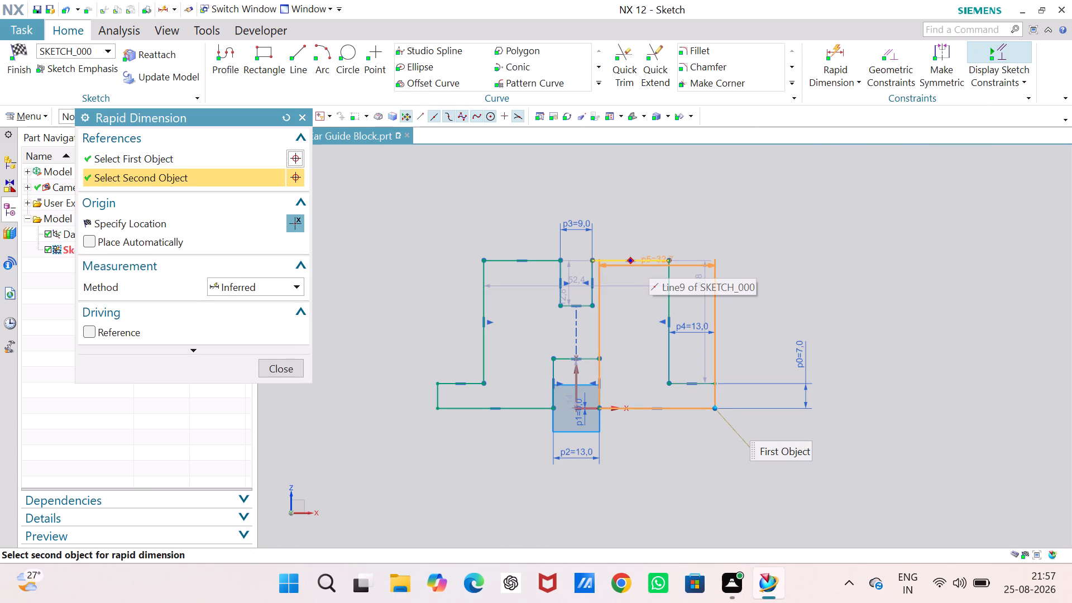
click(649, 259)
click(754, 318)
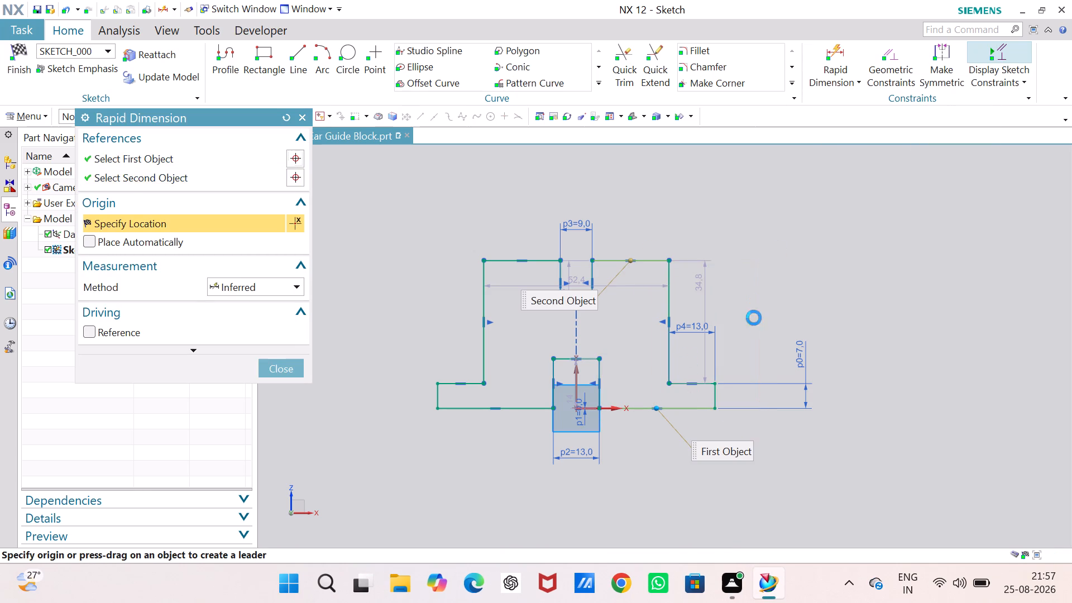
double_click(755, 324)
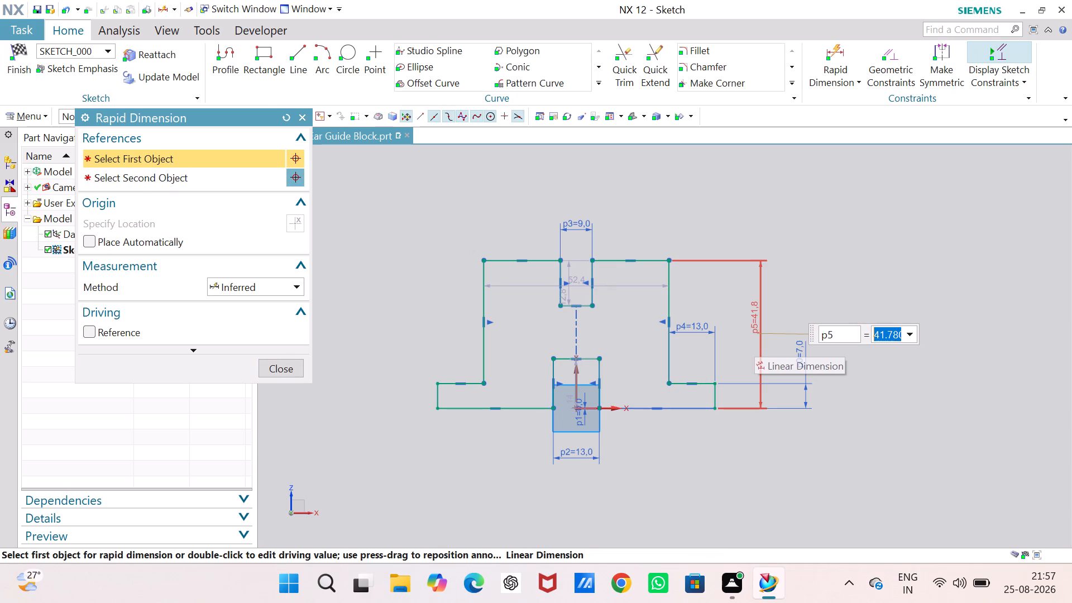
text(32)
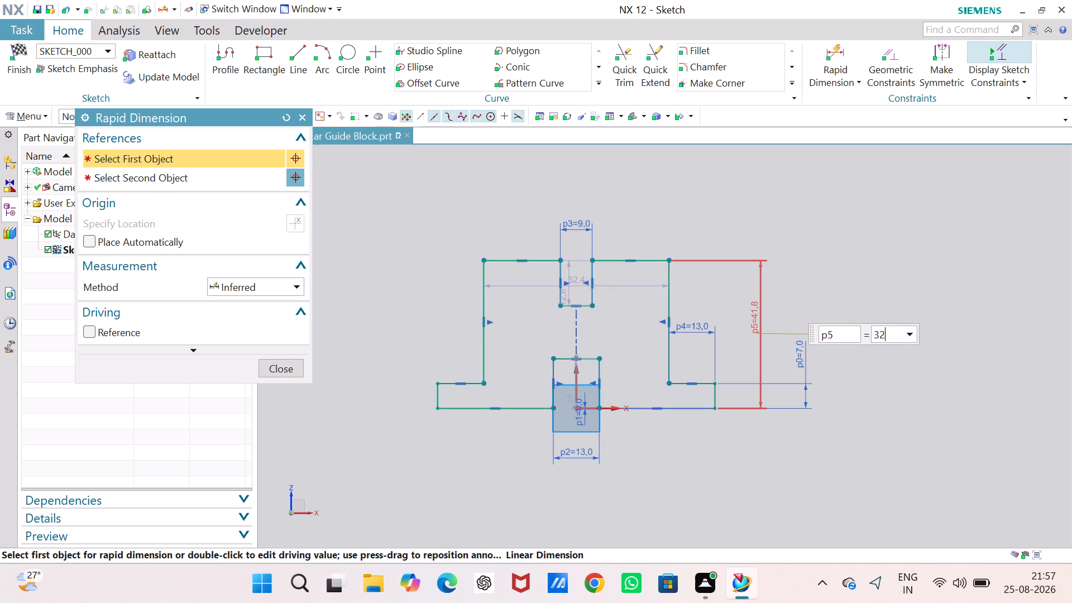
key(Return)
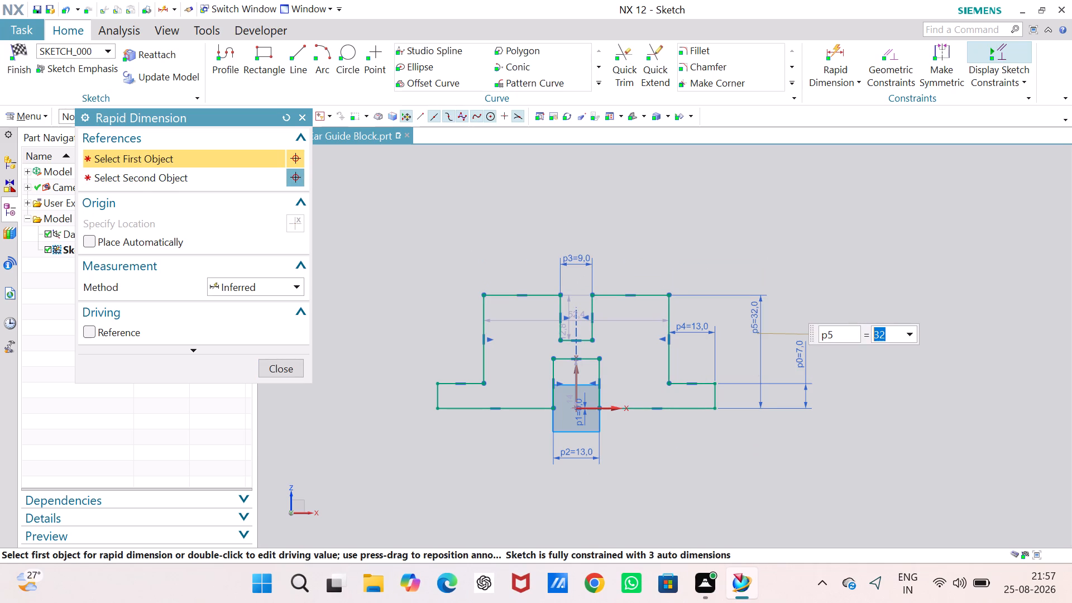
click(294, 371)
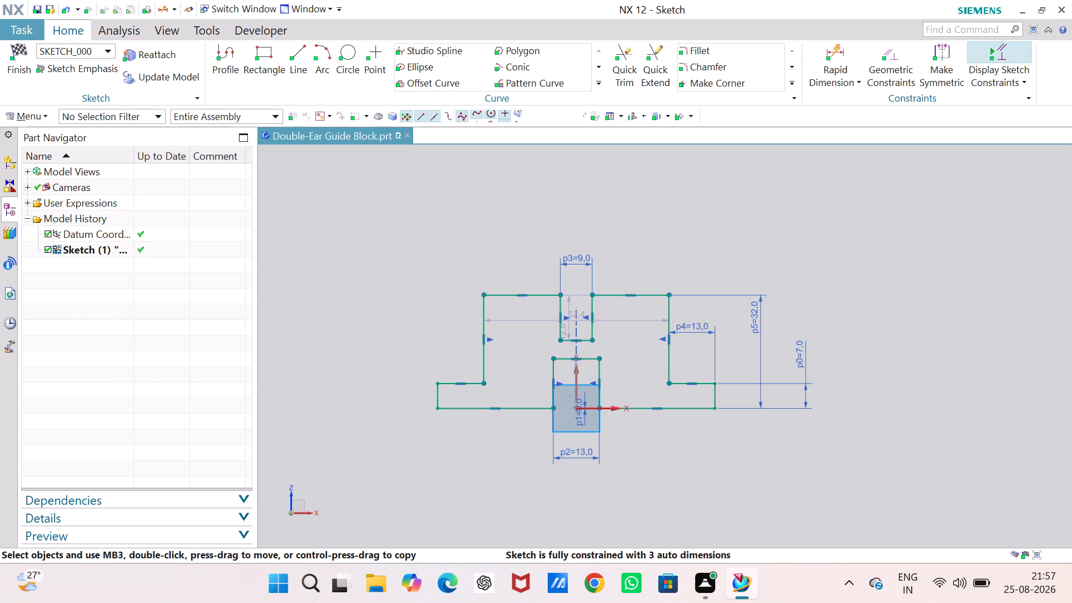
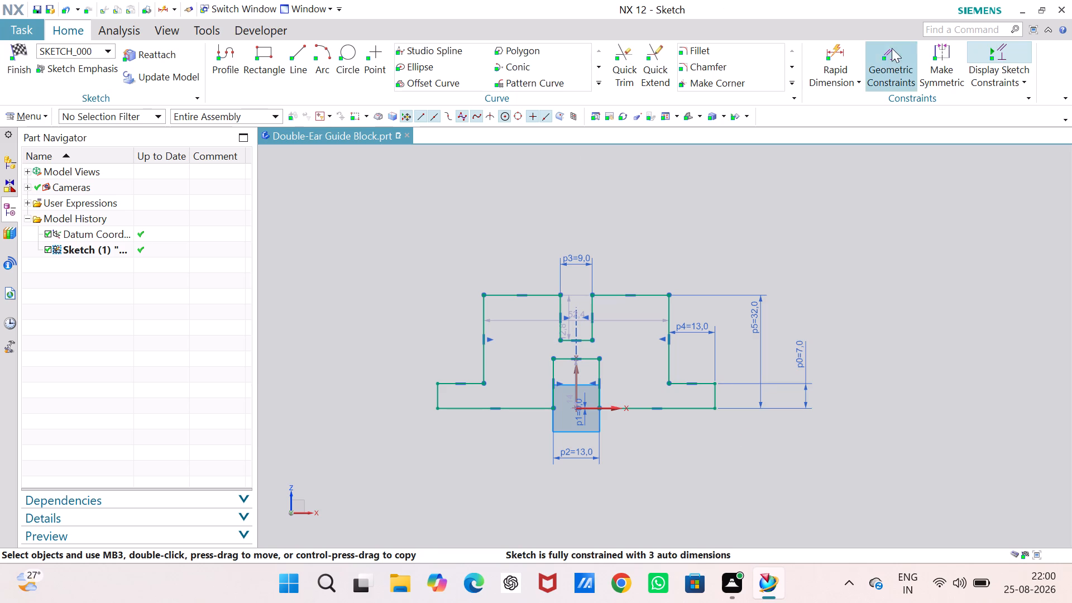
Dimension the overall horizontal width between the outer bottom corners of the two feet and place it below the profile.
click(839, 47)
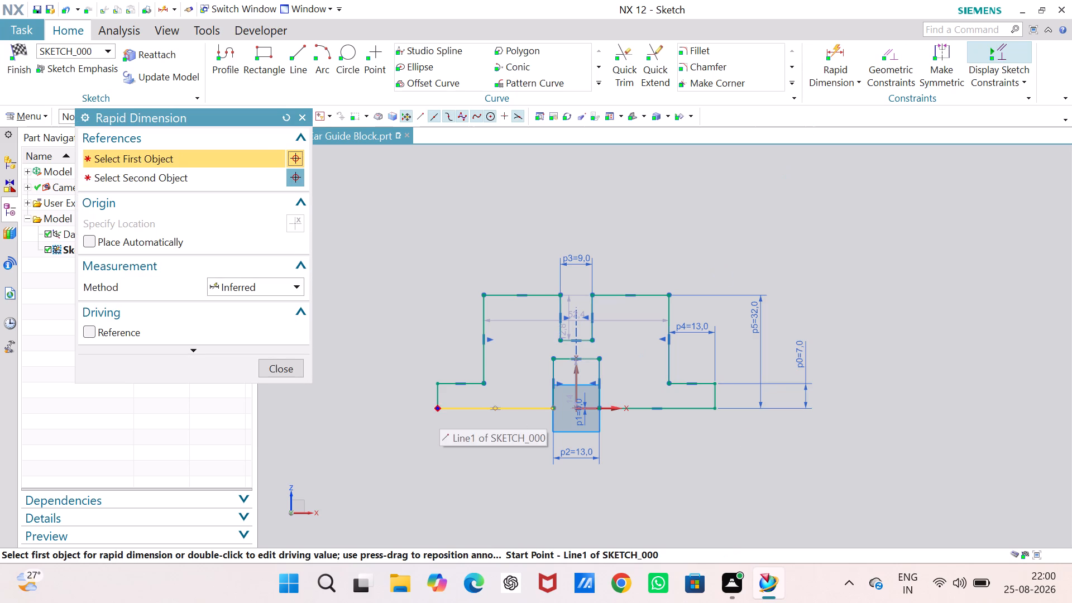
click(439, 409)
click(714, 405)
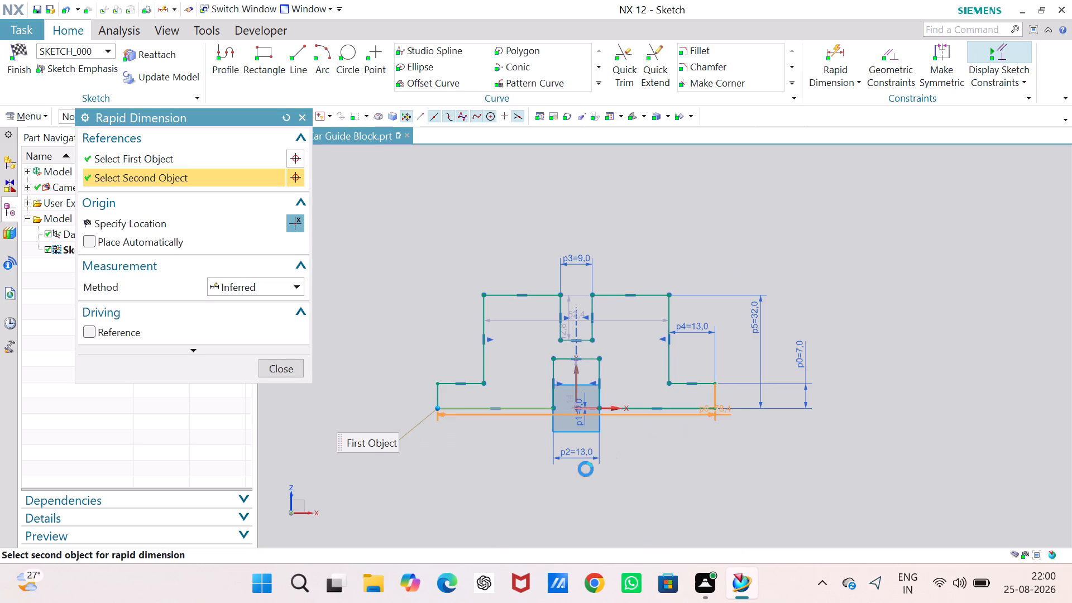
click(580, 488)
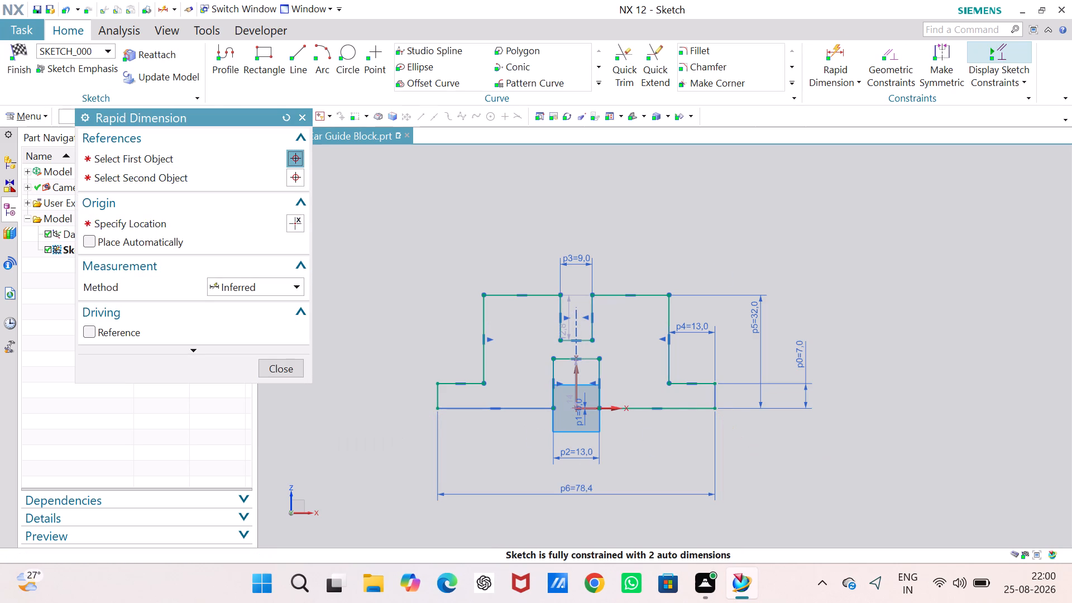
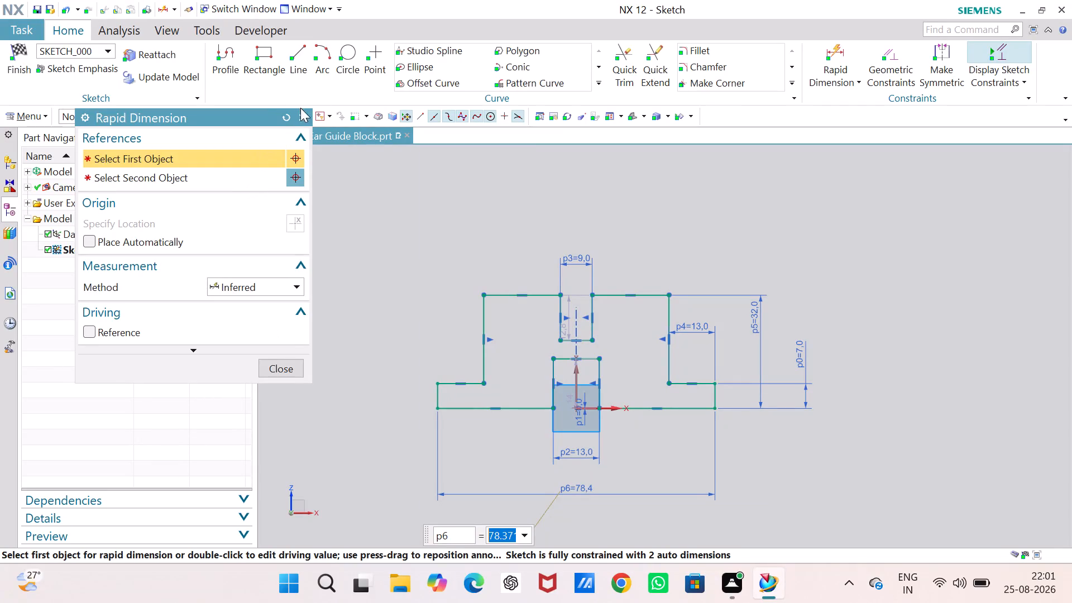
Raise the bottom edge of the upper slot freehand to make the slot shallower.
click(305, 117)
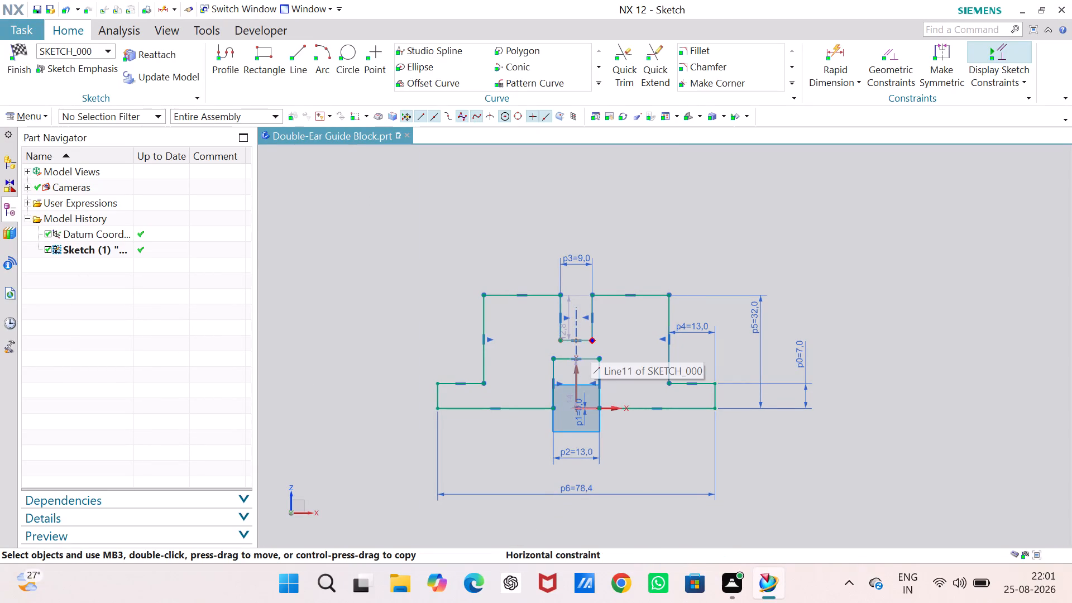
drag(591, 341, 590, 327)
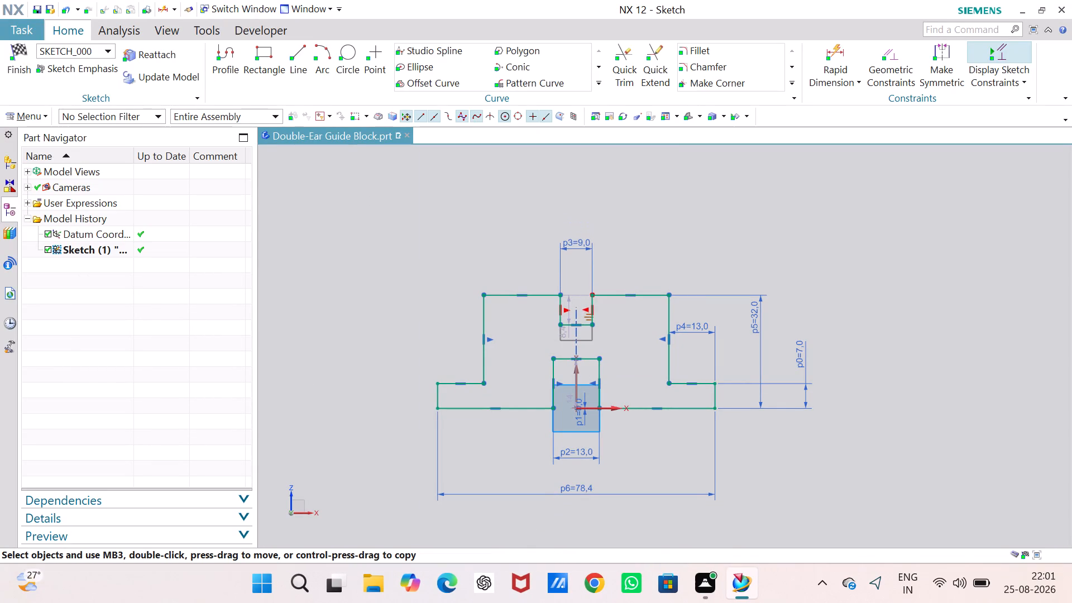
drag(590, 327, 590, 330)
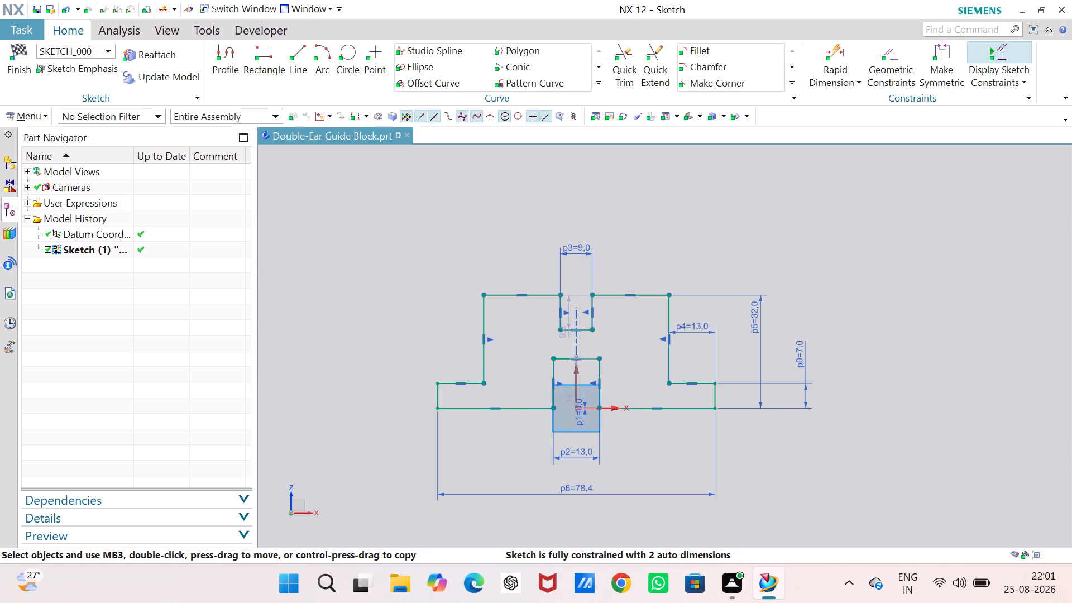
Dimension the height of the lower central notch's side edge and set it to 10 mm.
click(831, 45)
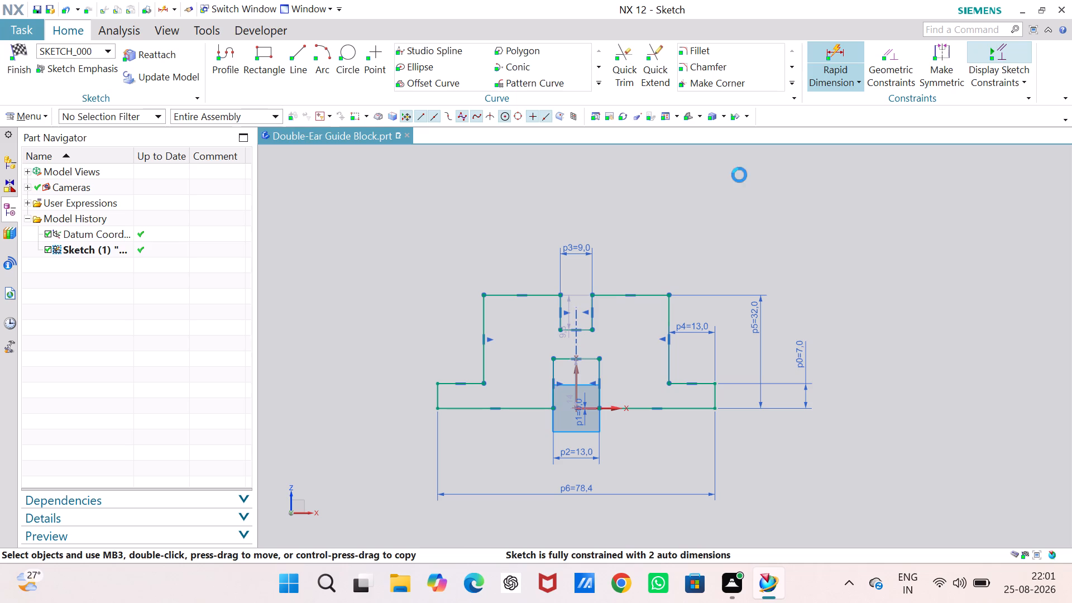
click(603, 375)
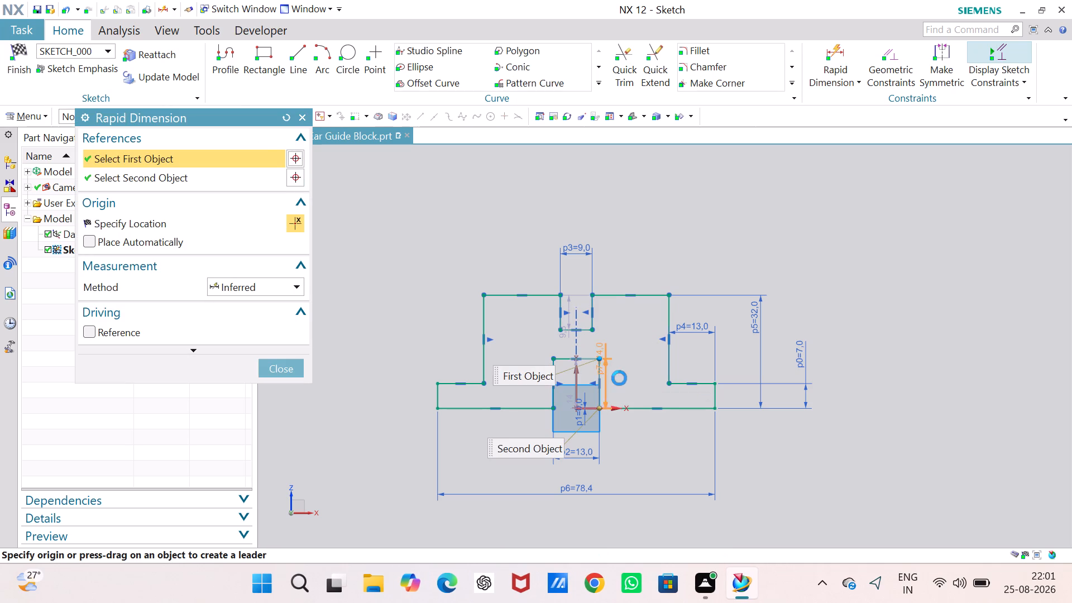
click(621, 379)
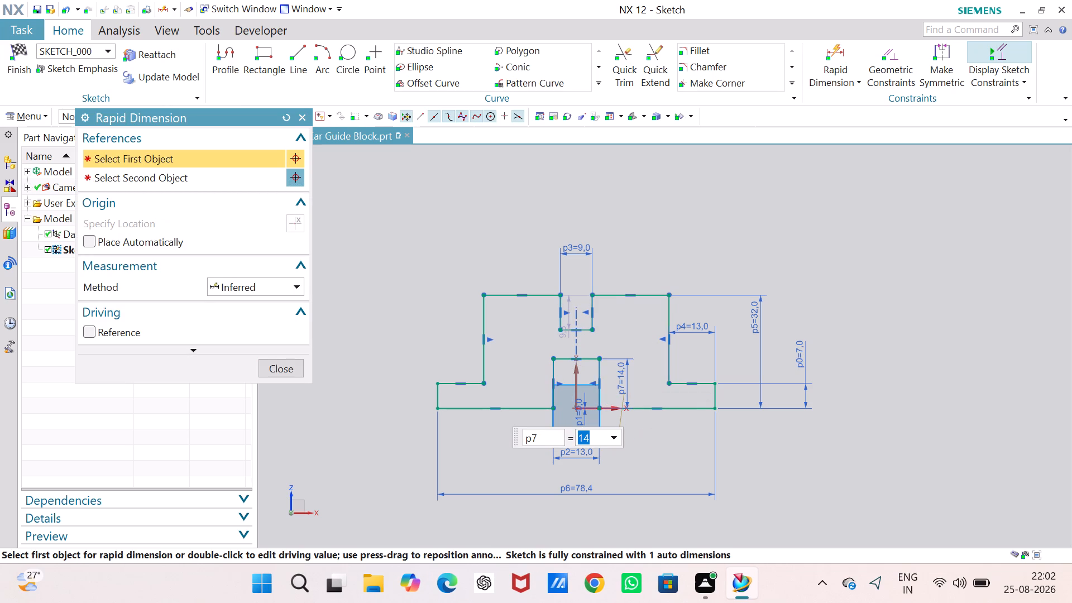
text(10)
key(Return)
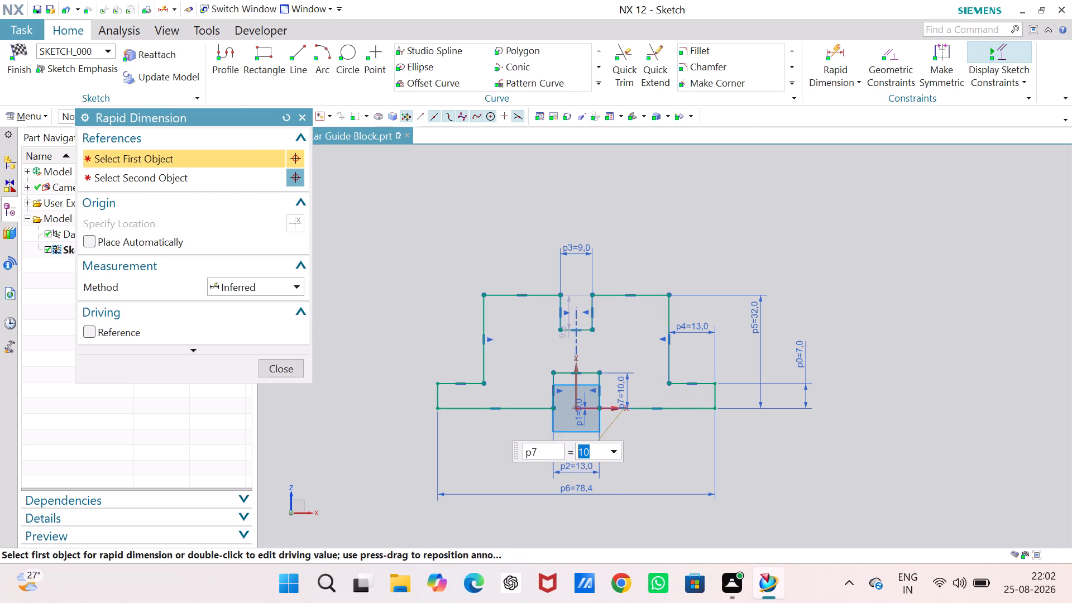
click(276, 363)
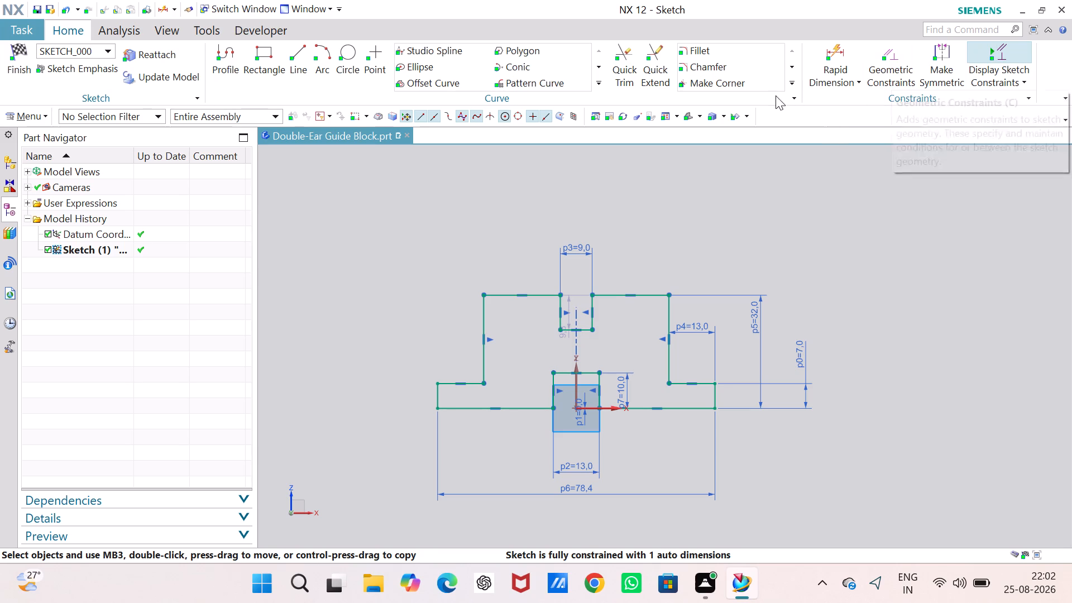
Dimension the vertical distance between the lower notch's top corner and the upper slot's bottom corner and set it to 10 mm.
click(836, 50)
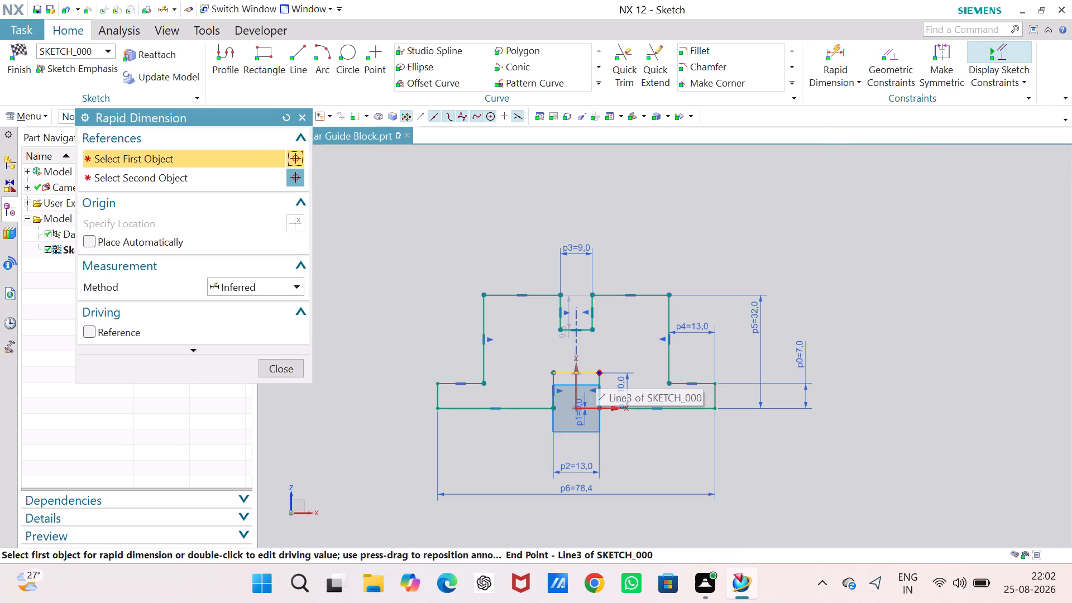
drag(599, 372, 599, 366)
click(592, 328)
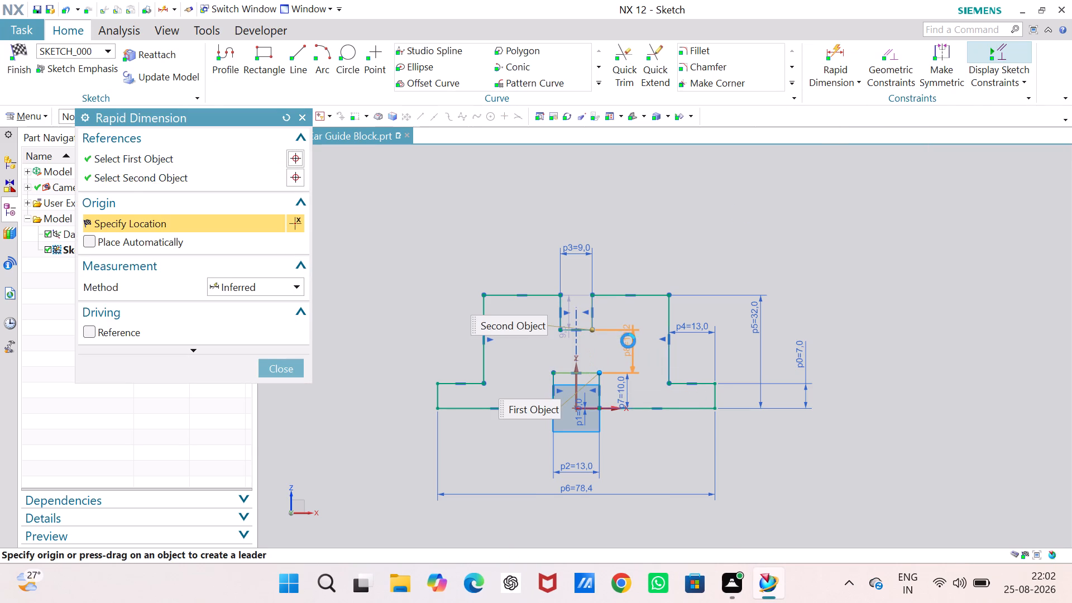
click(629, 341)
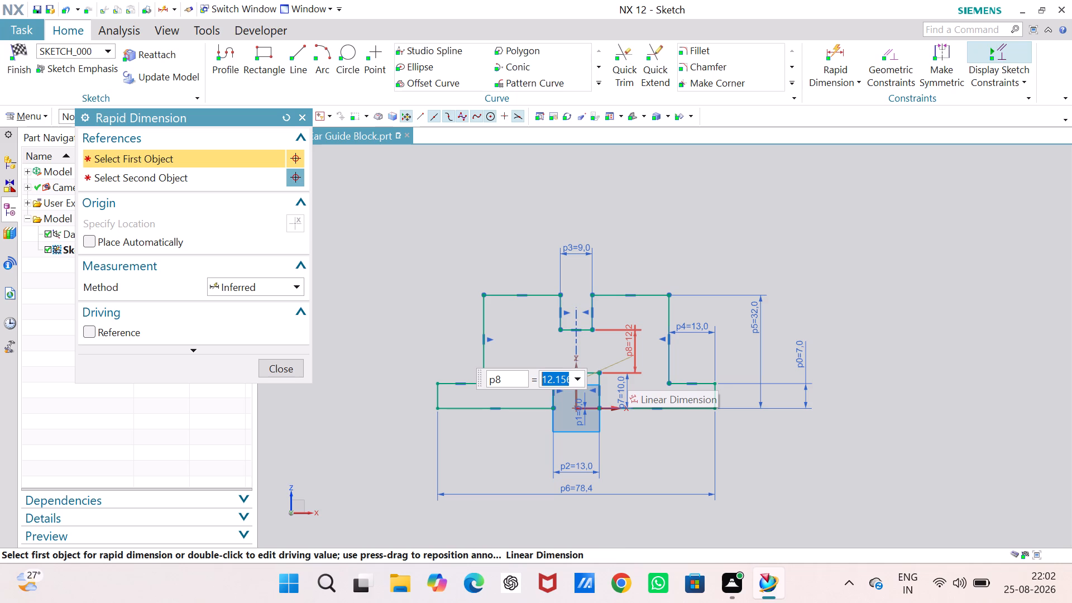
key(1)
key(0)
key(Return)
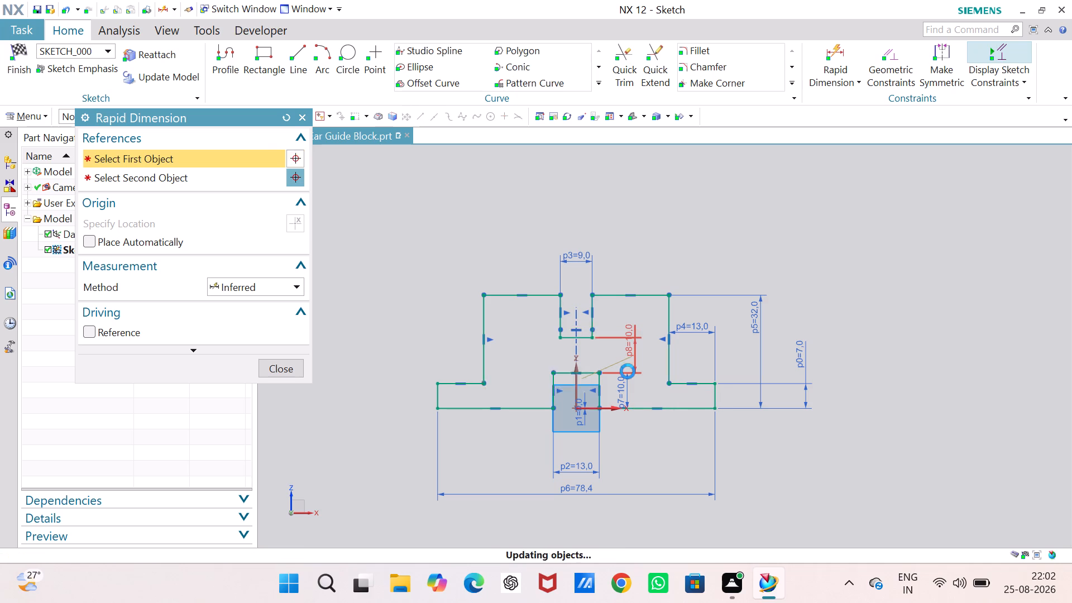
click(296, 371)
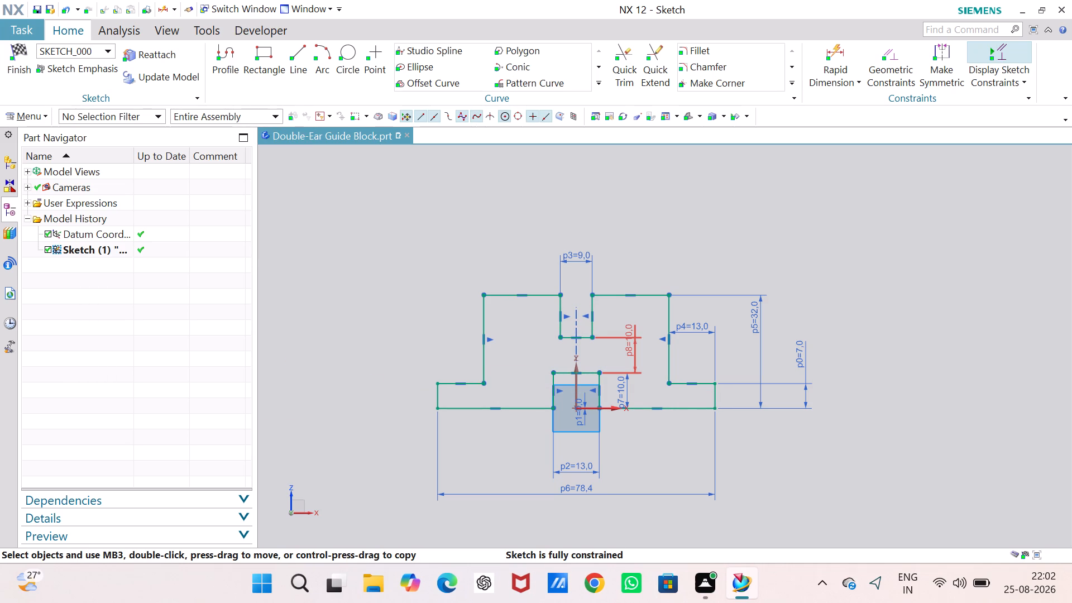
Set the overall width dimension across the two feet to 60 mm and finish the sketch.
double_click(577, 491)
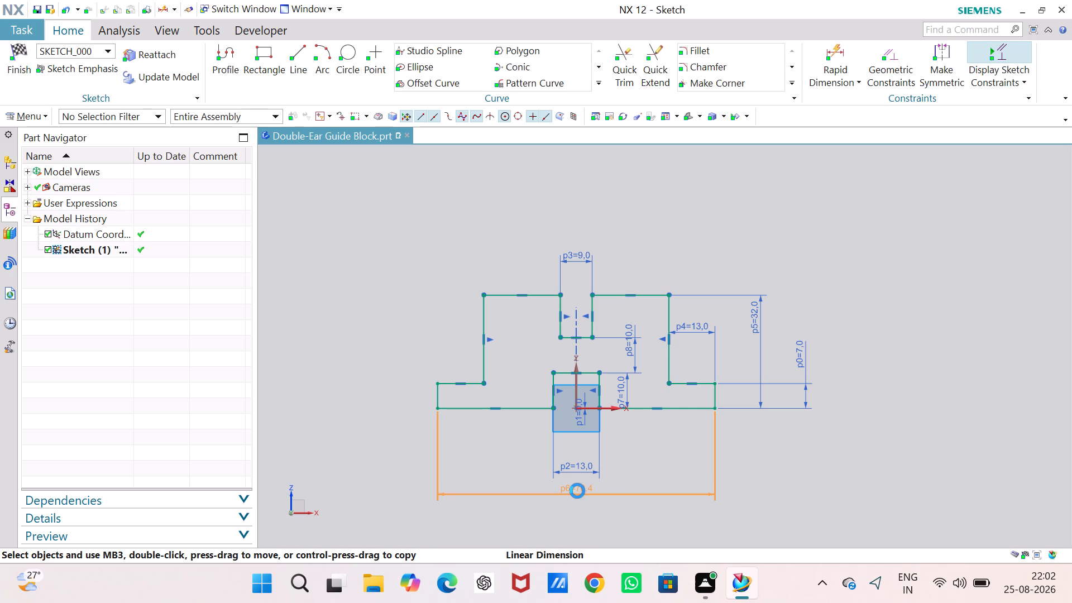
text(60)
key(Return)
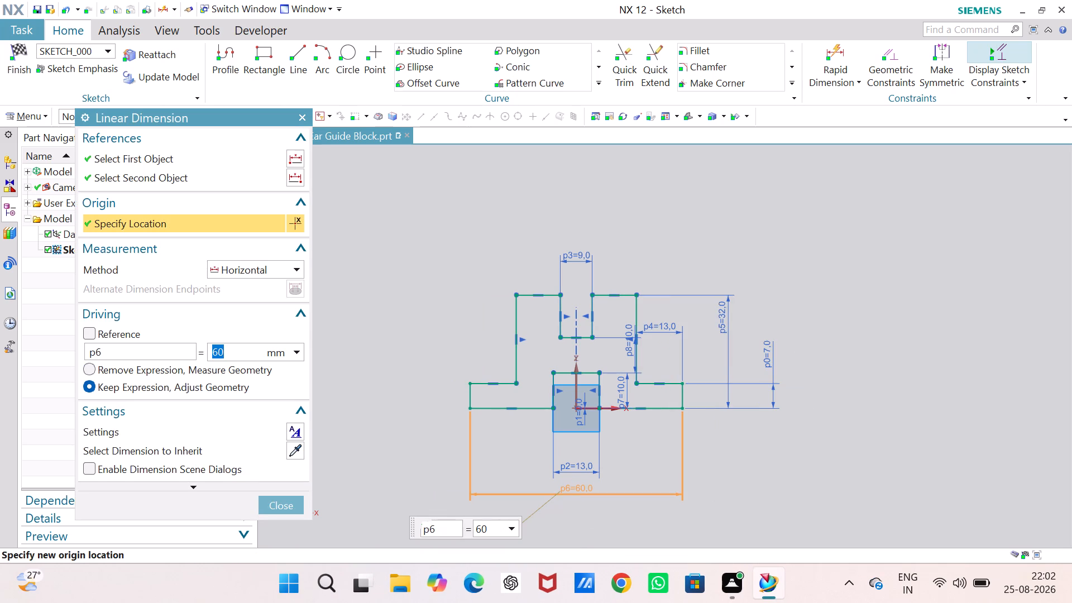
click(290, 504)
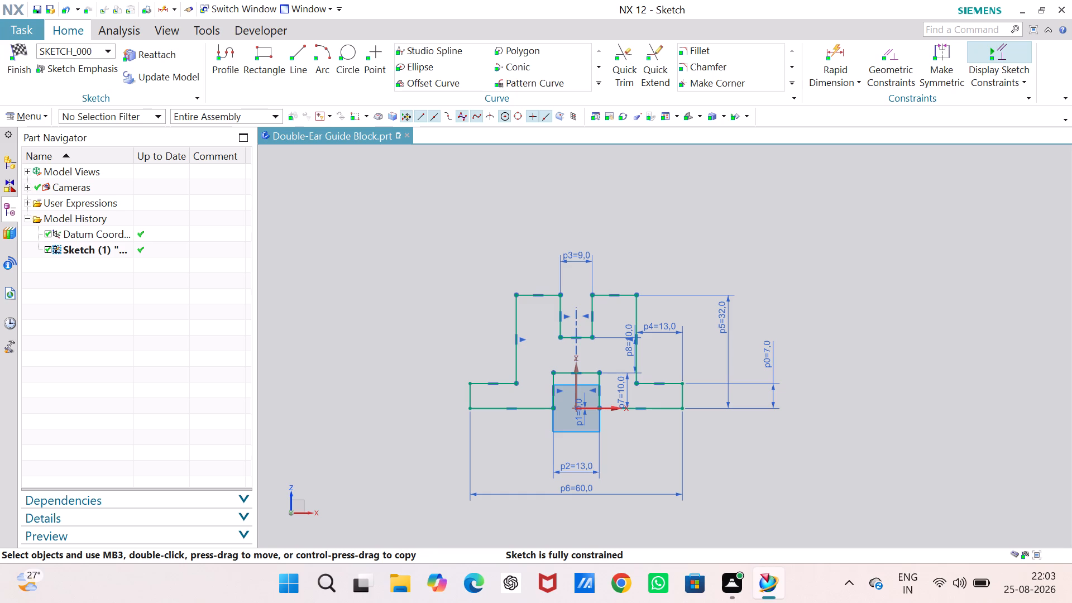
click(15, 54)
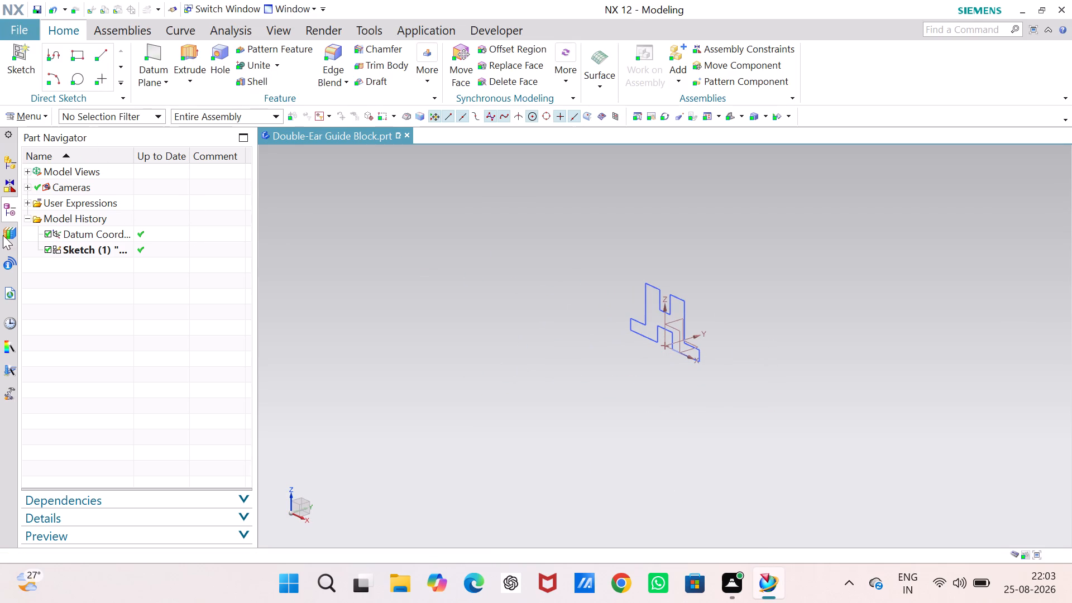
Extrude the front profile sketch with a symmetric value of 8 mm.
click(195, 46)
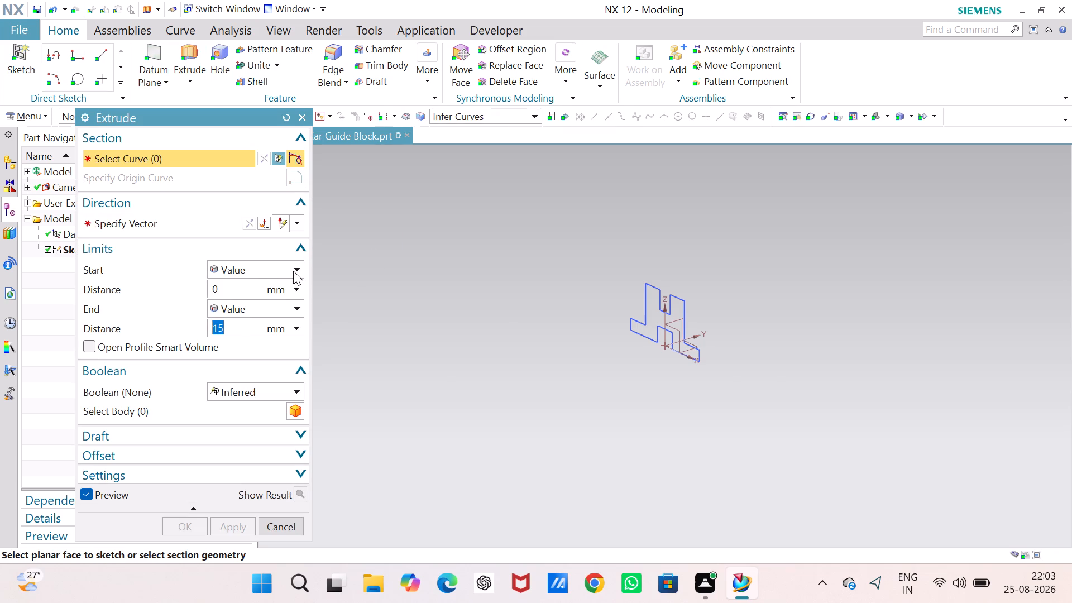
click(293, 271)
click(267, 297)
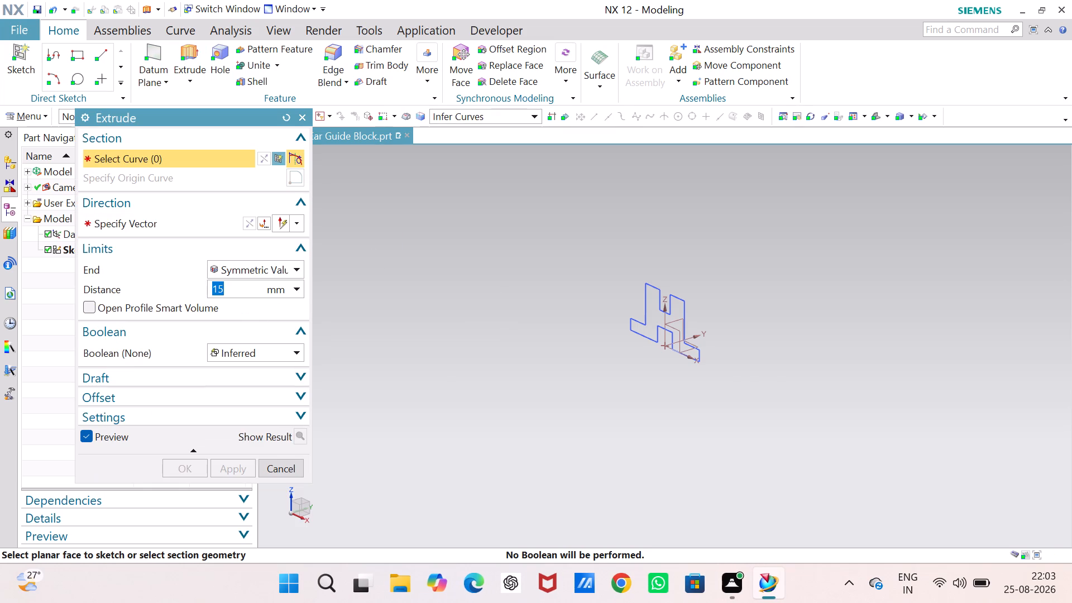
key(8)
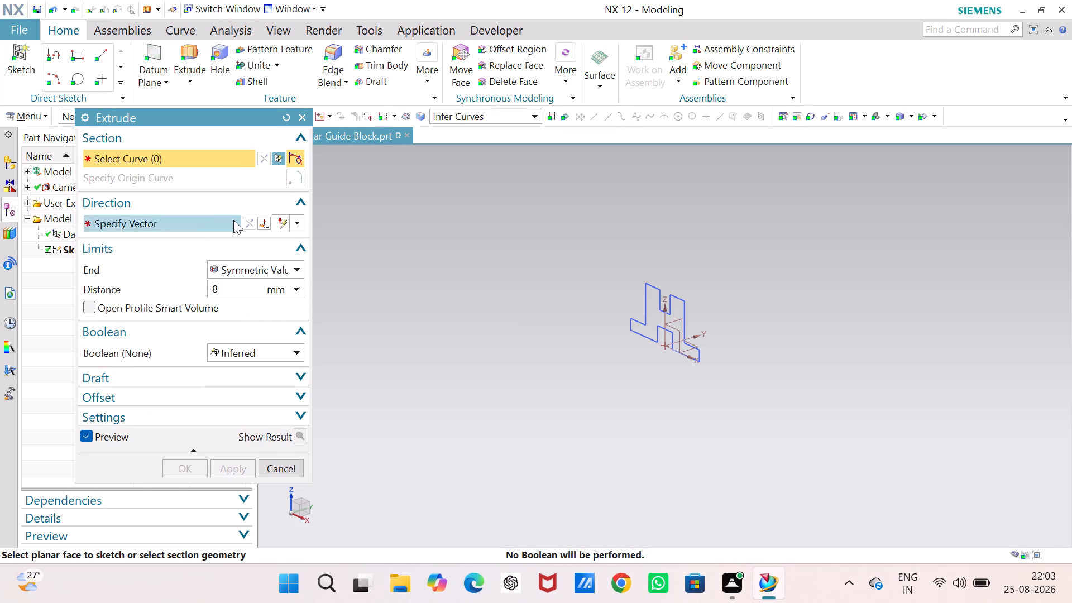
click(58, 246)
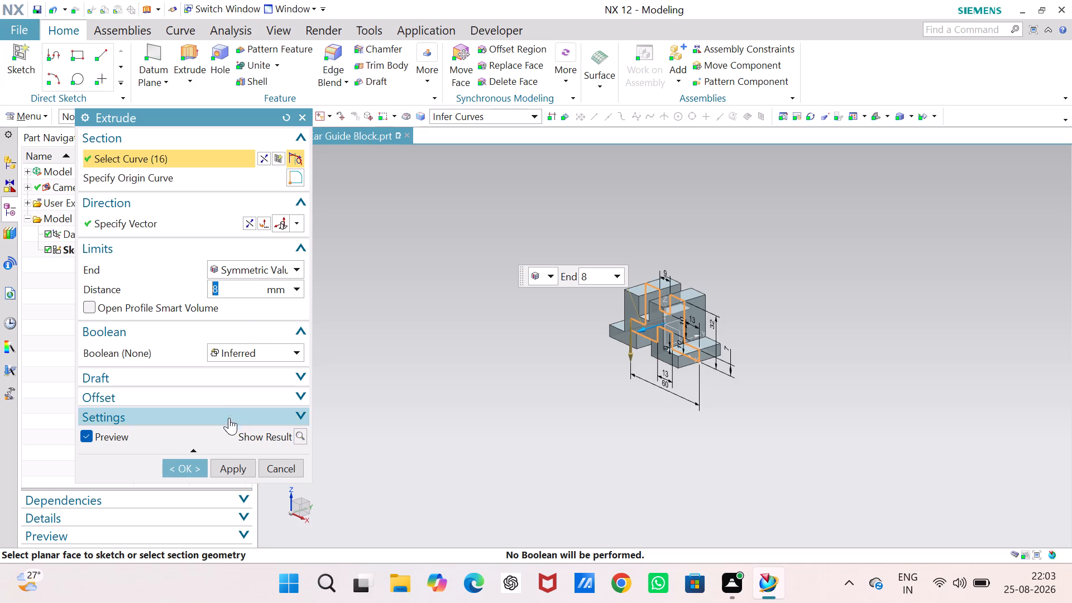
click(194, 471)
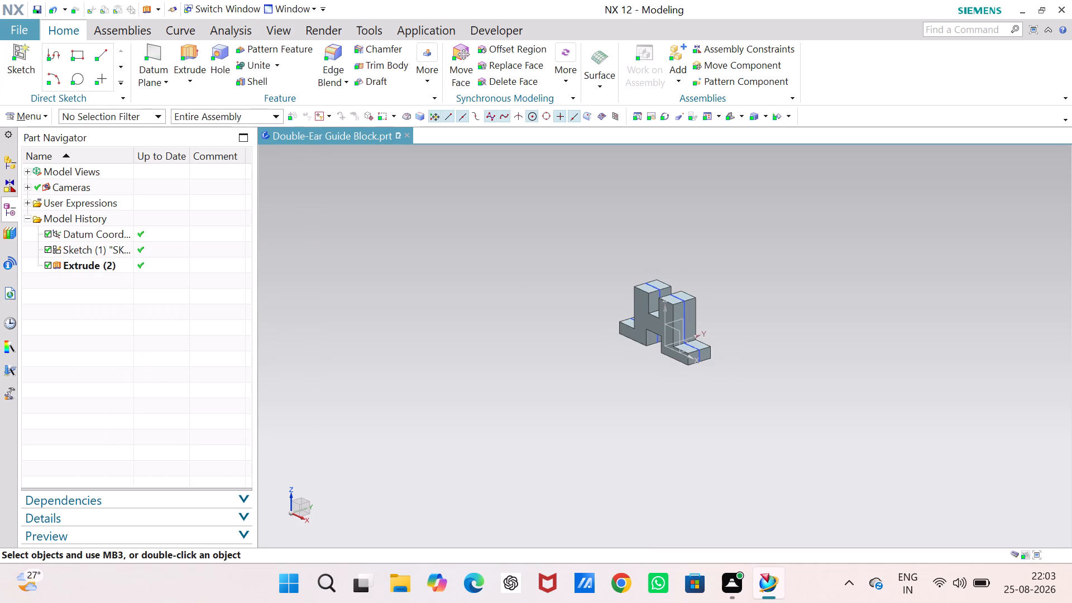
Hide the front profile sketch so only the extruded body is displayed.
scroll(683, 285, up, 6)
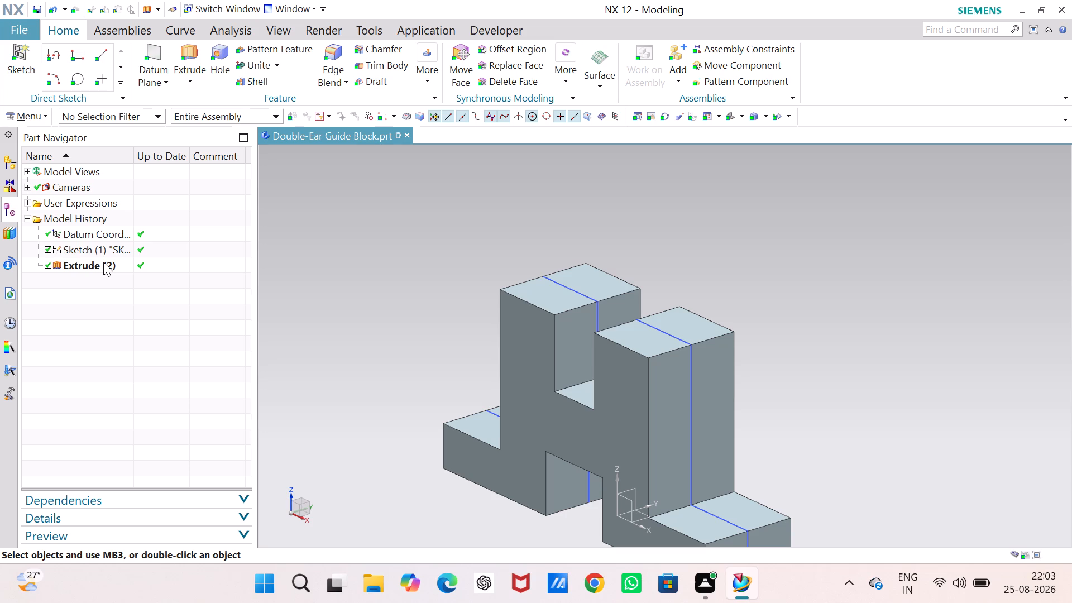
right_click(101, 252)
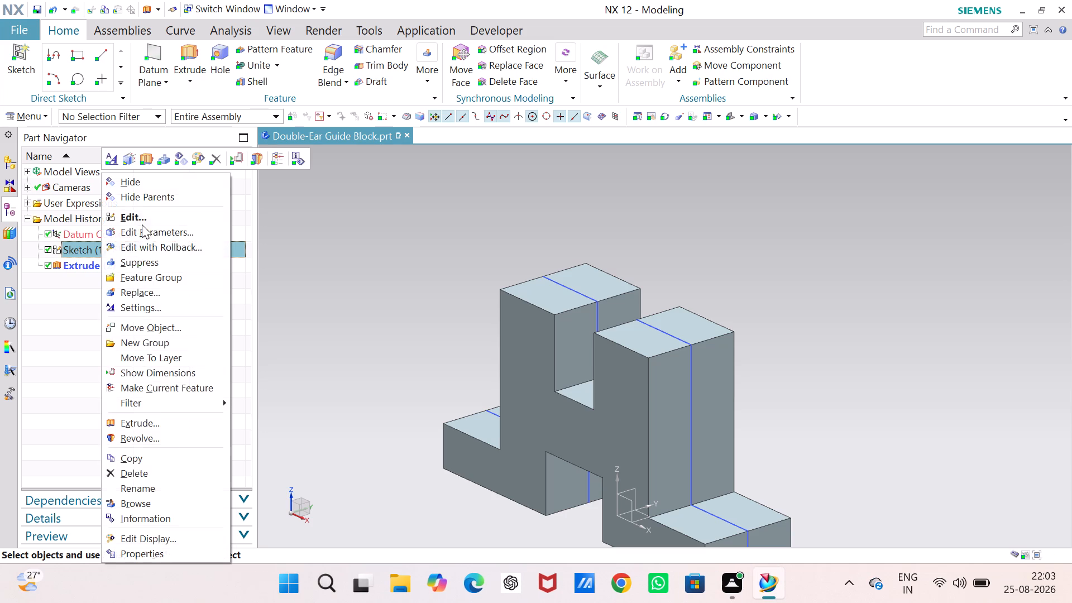
click(135, 184)
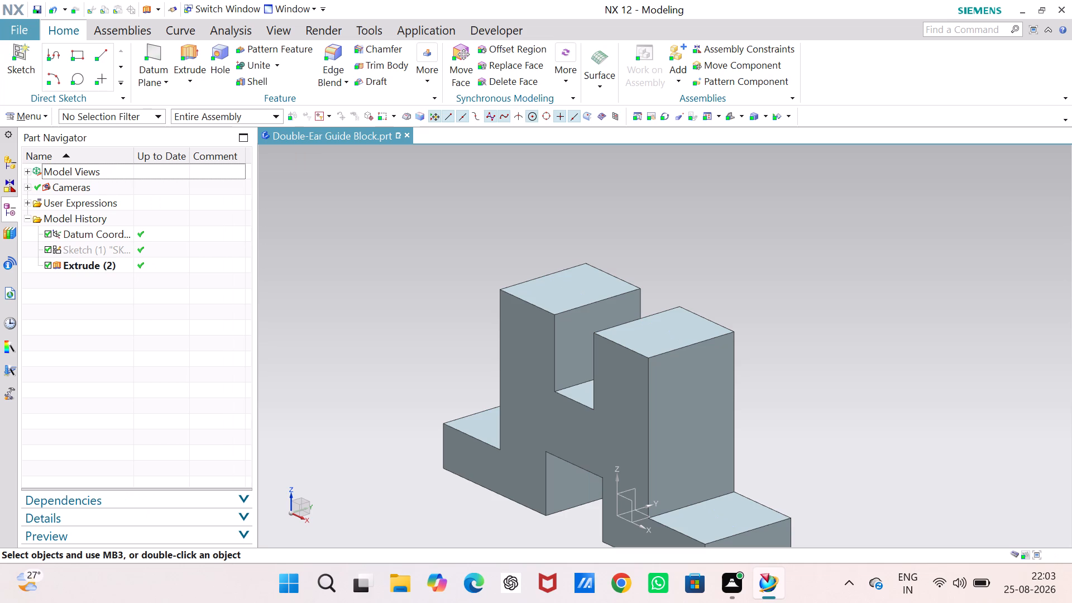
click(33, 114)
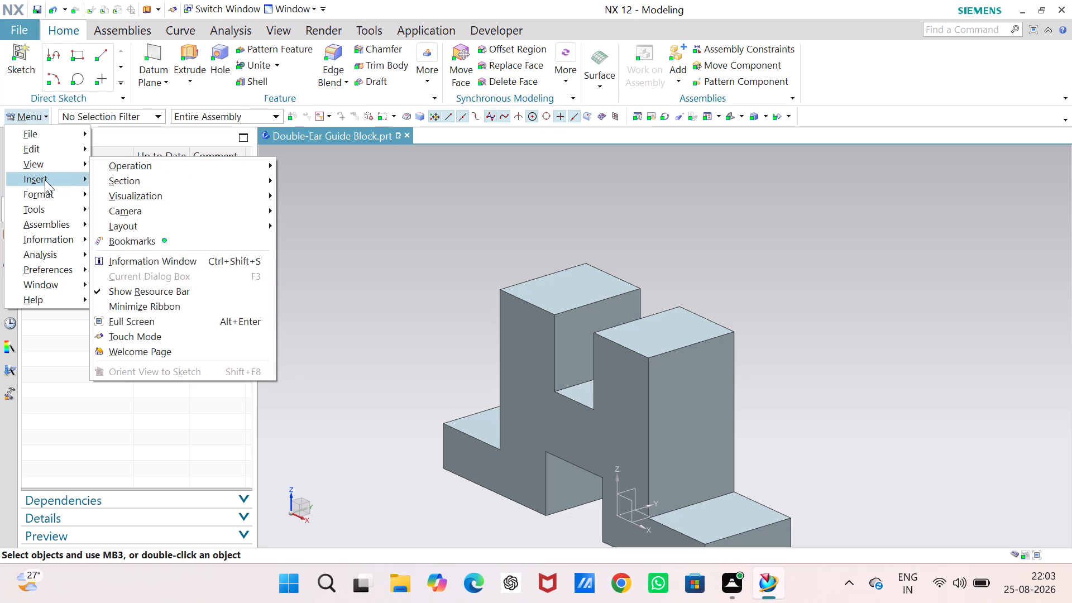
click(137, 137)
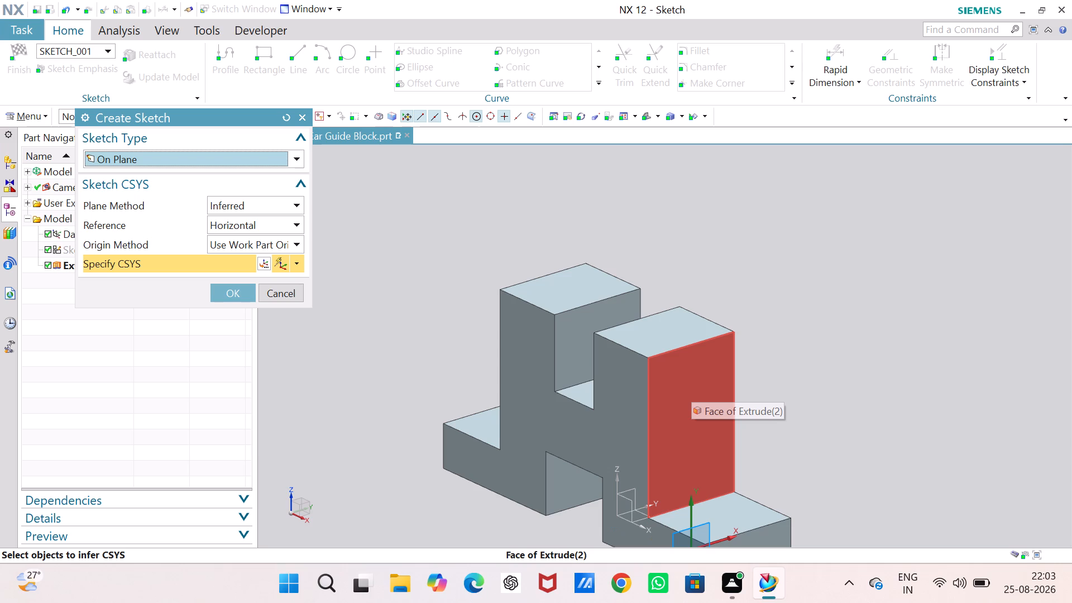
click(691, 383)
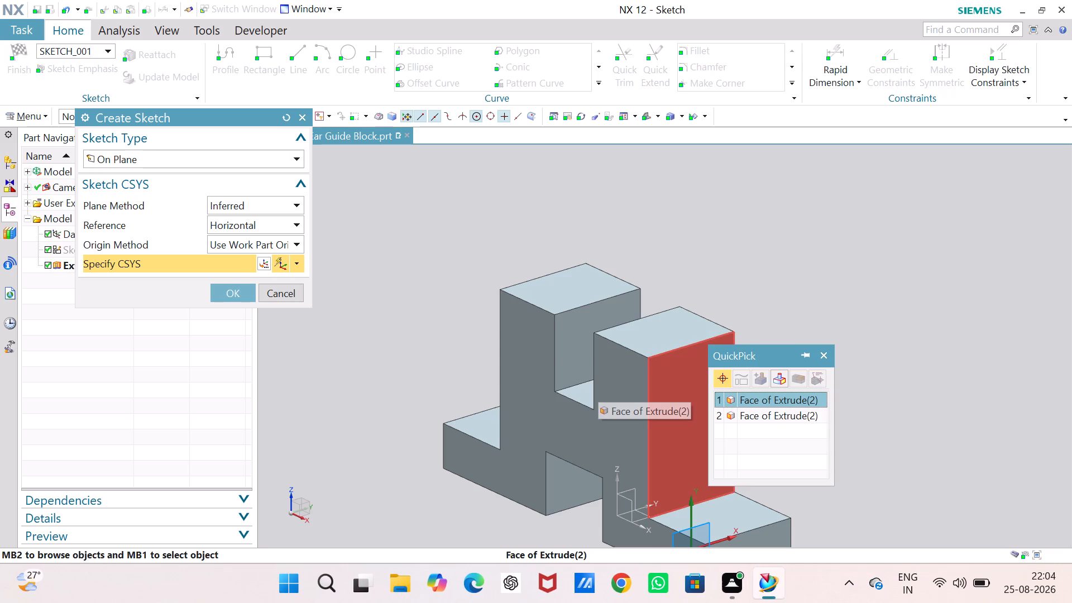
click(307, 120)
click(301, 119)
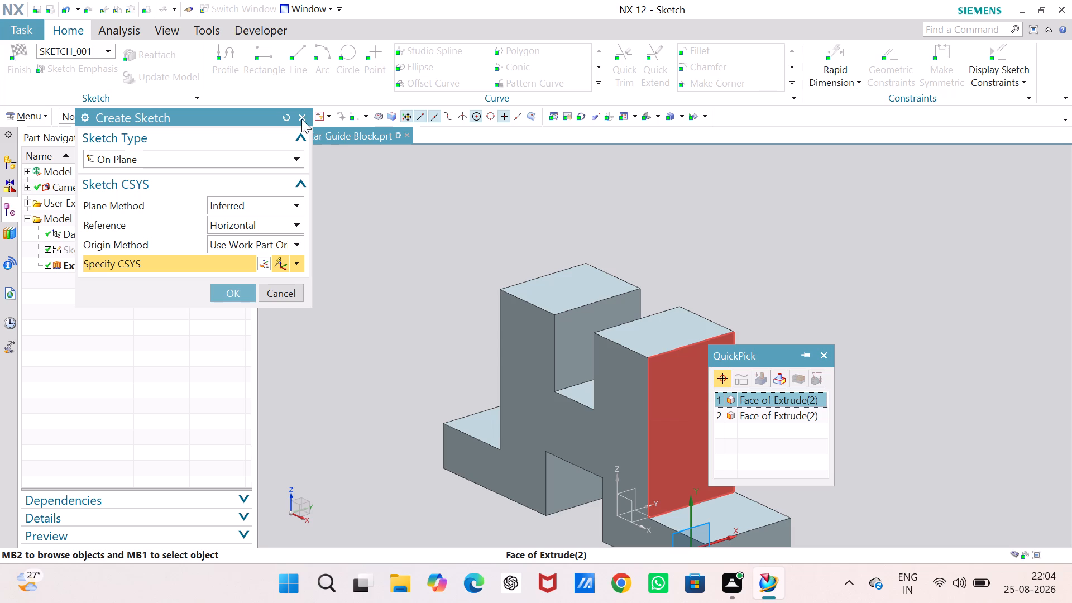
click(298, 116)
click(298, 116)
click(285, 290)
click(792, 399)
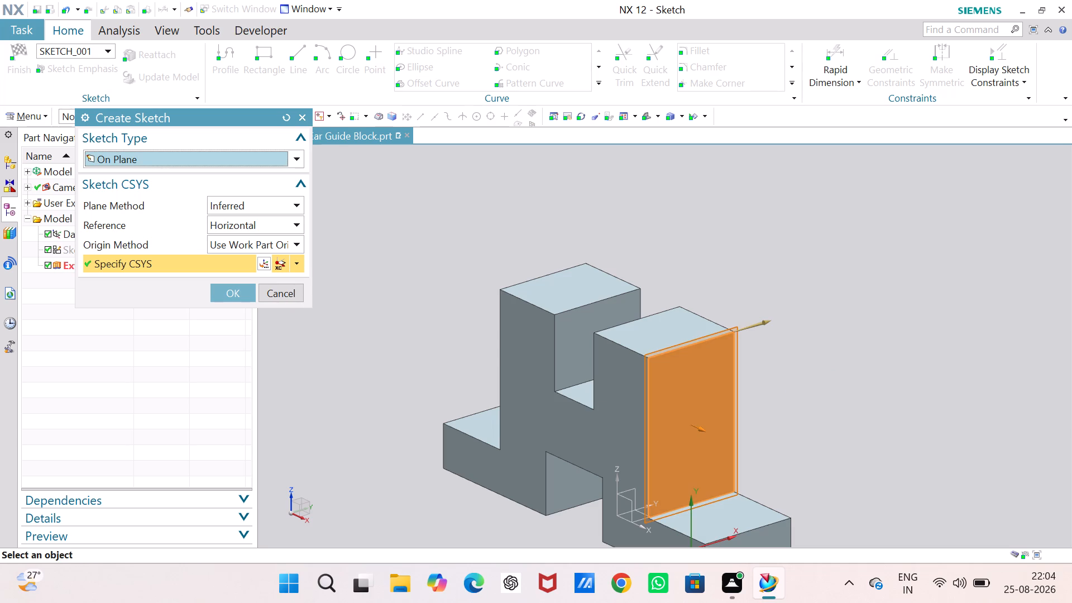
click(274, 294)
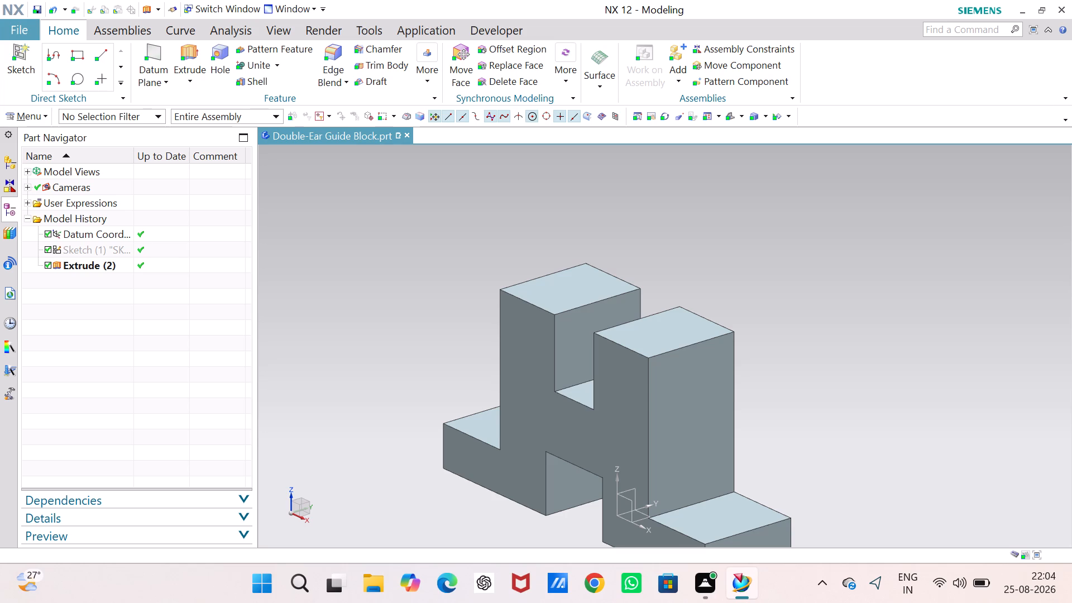
Edit the front profile sketch with rollback and set the vertical spacing between the lower notch and upper slot to 8 mm.
click(82, 248)
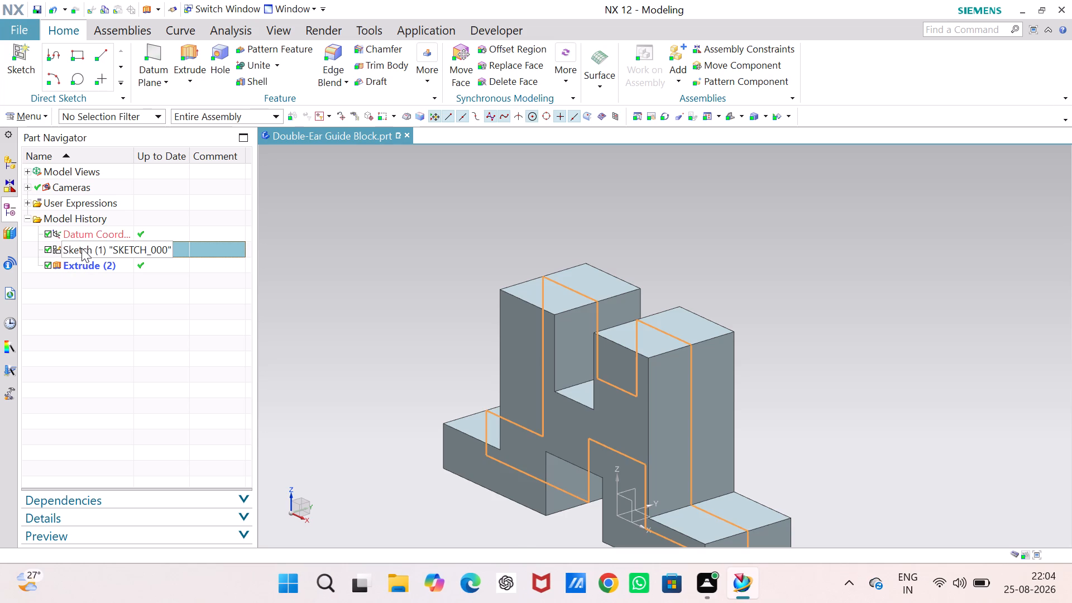
right_click(132, 248)
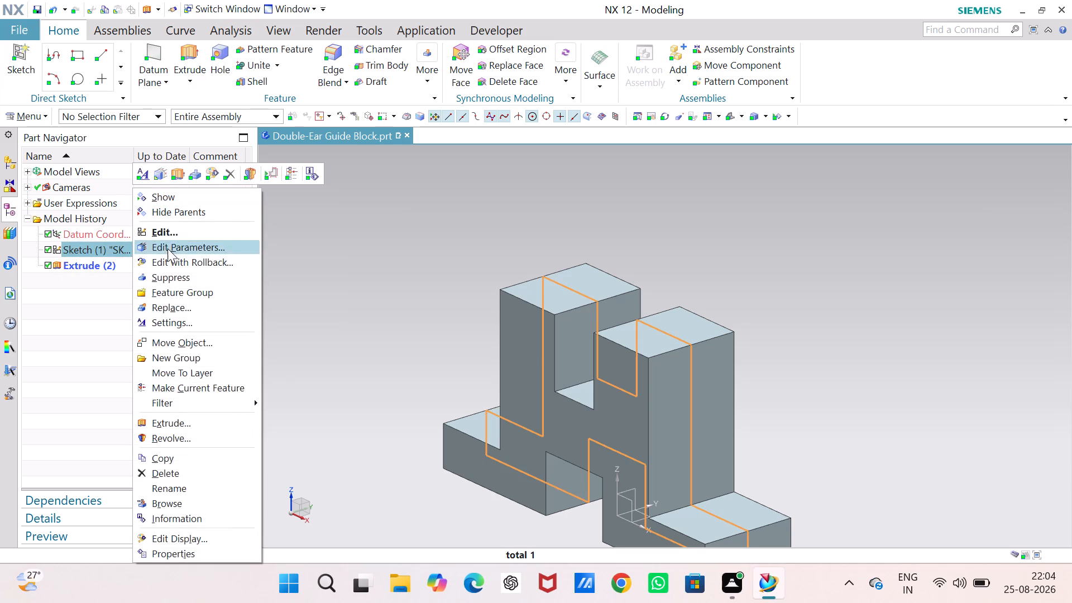
click(169, 261)
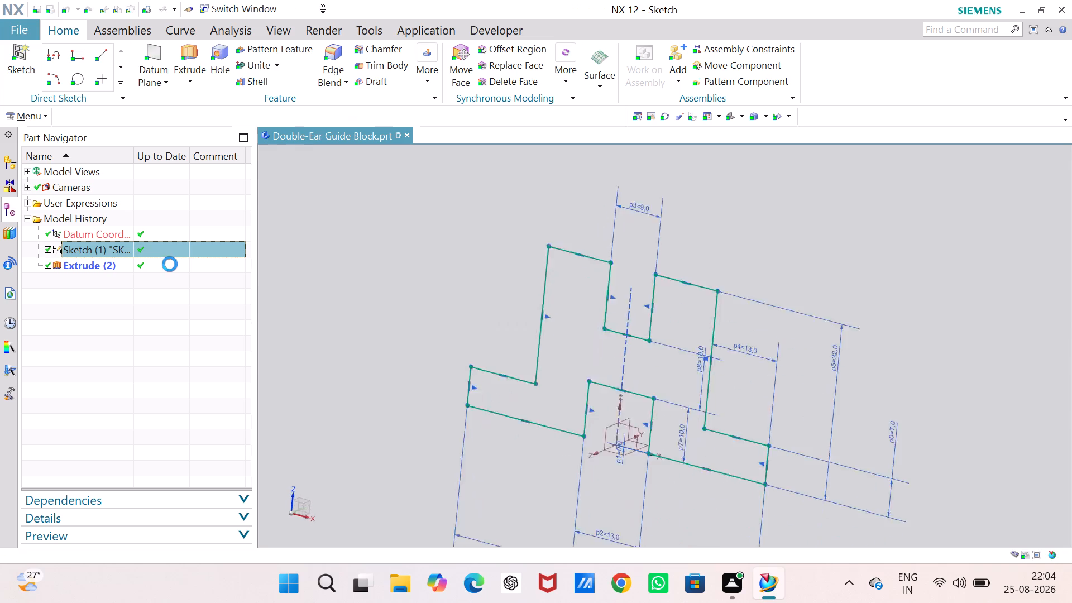
drag(670, 309, 637, 312)
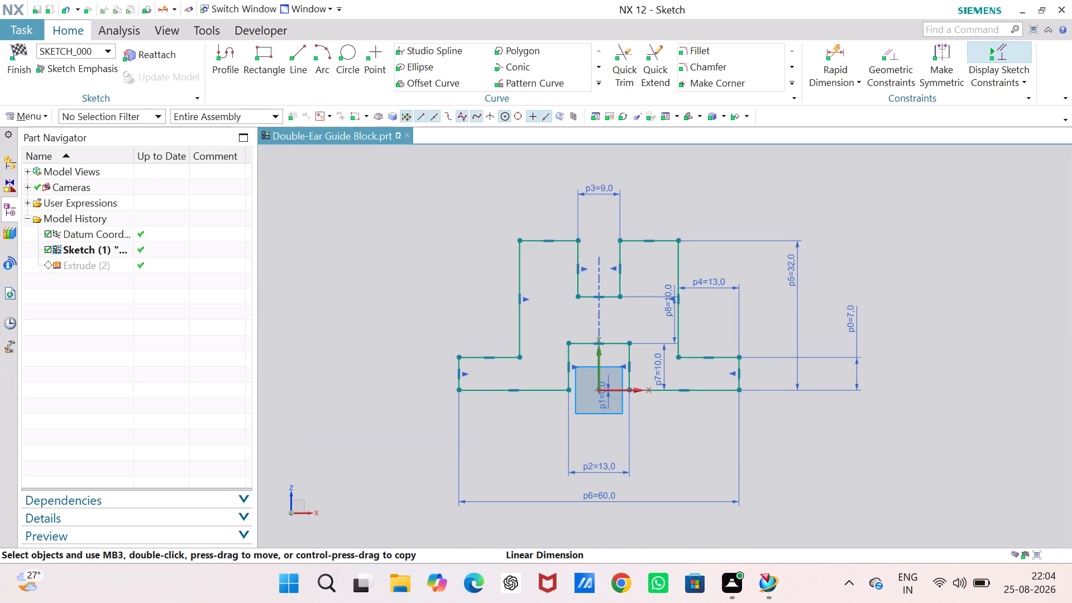
drag(637, 312, 645, 310)
double_click(649, 310)
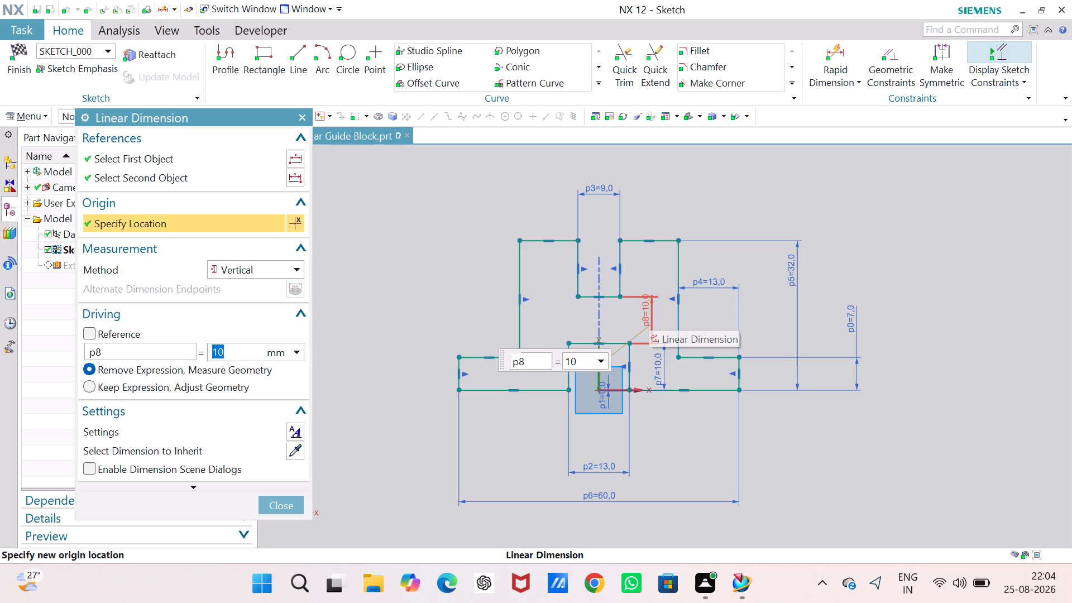
key(8)
key(Return)
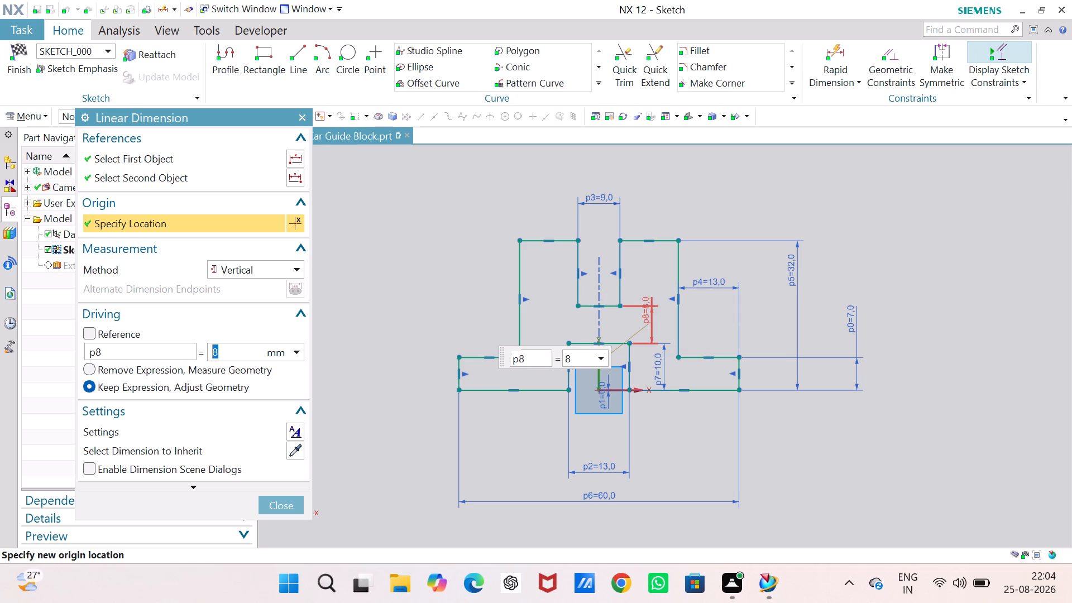
Set the vertical spacing between the lower notch and the upper slot to 7 mm and finish the sketch.
double_click(650, 312)
key(7)
key(Return)
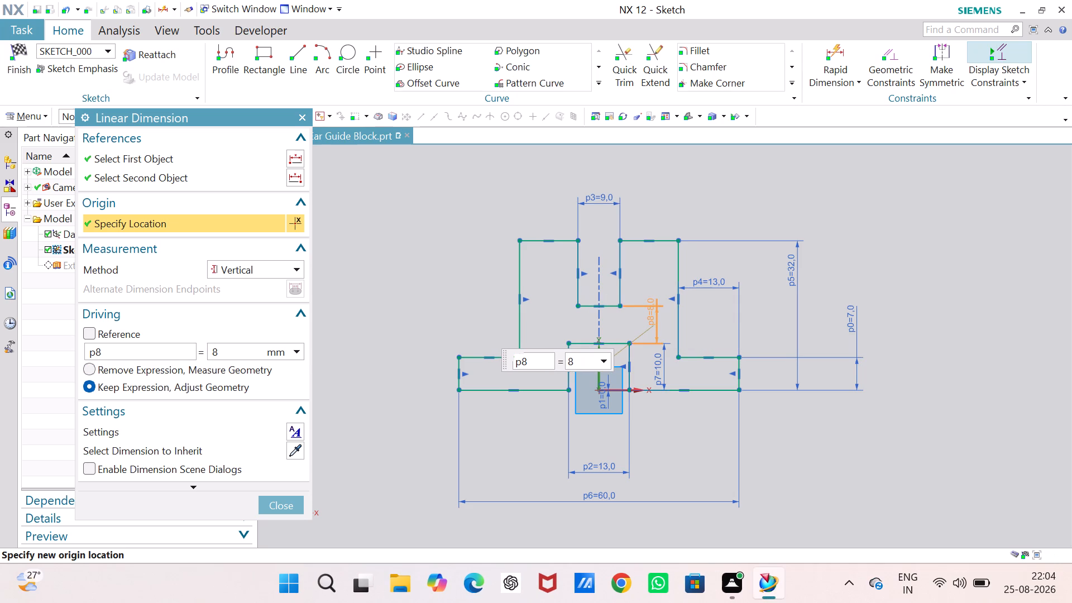
double_click(649, 320)
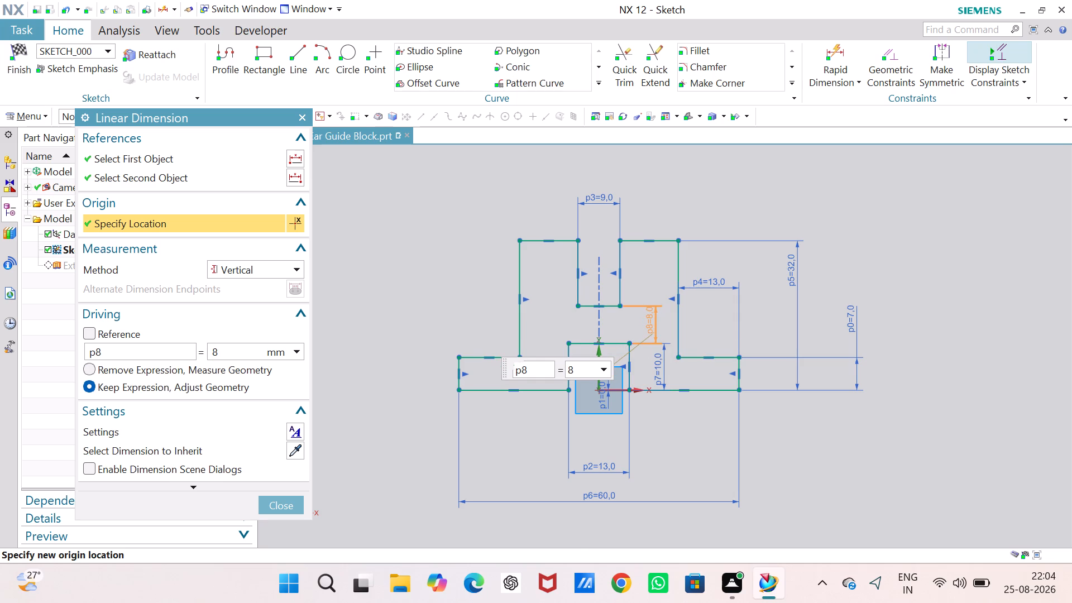
click(243, 349)
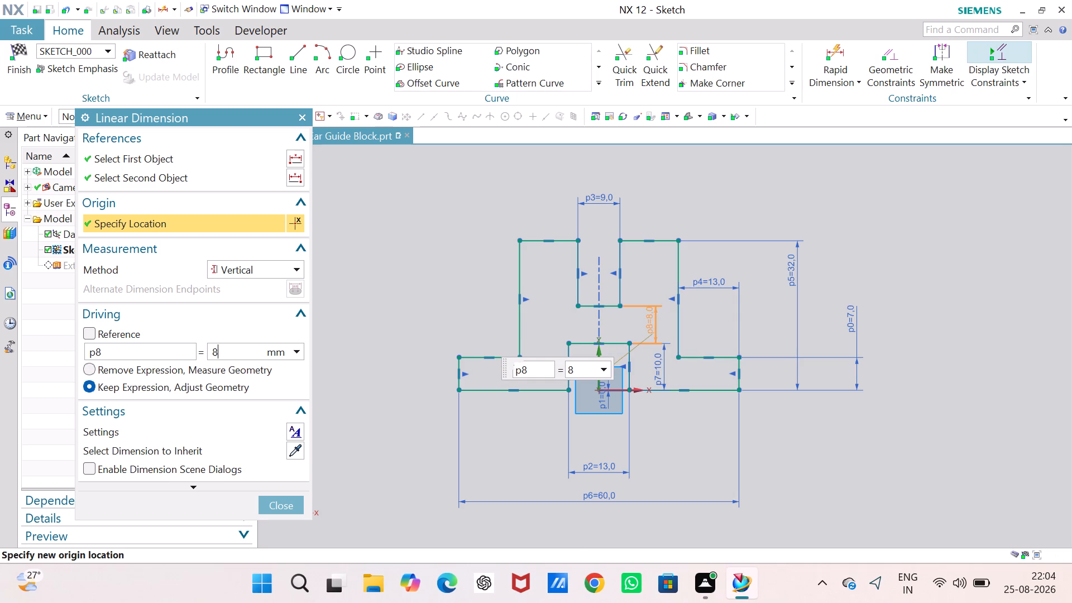
key(BackSpace)
key(7)
key(Return)
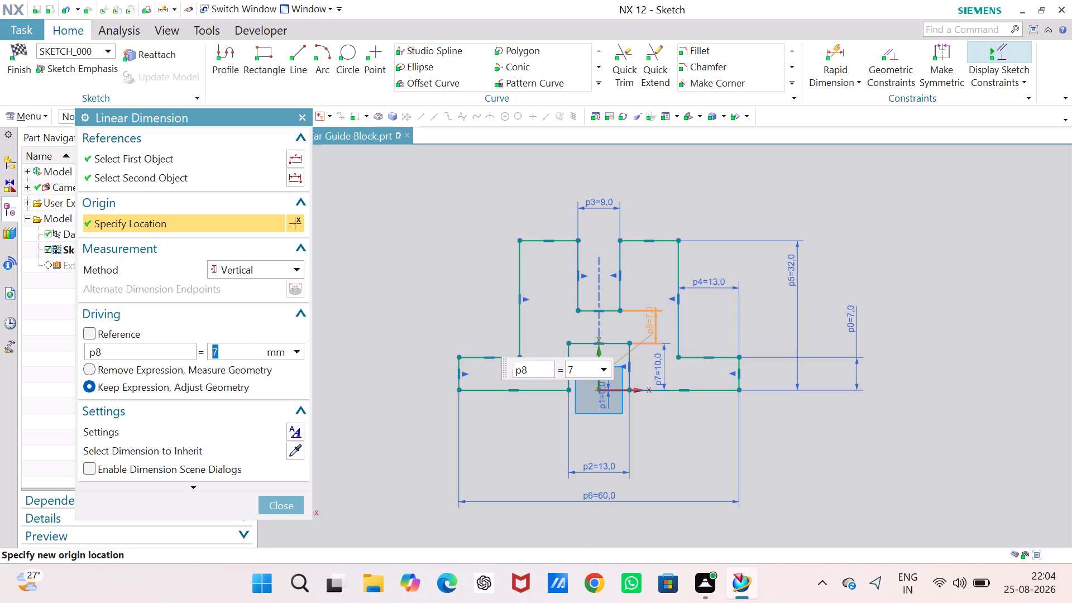
click(274, 506)
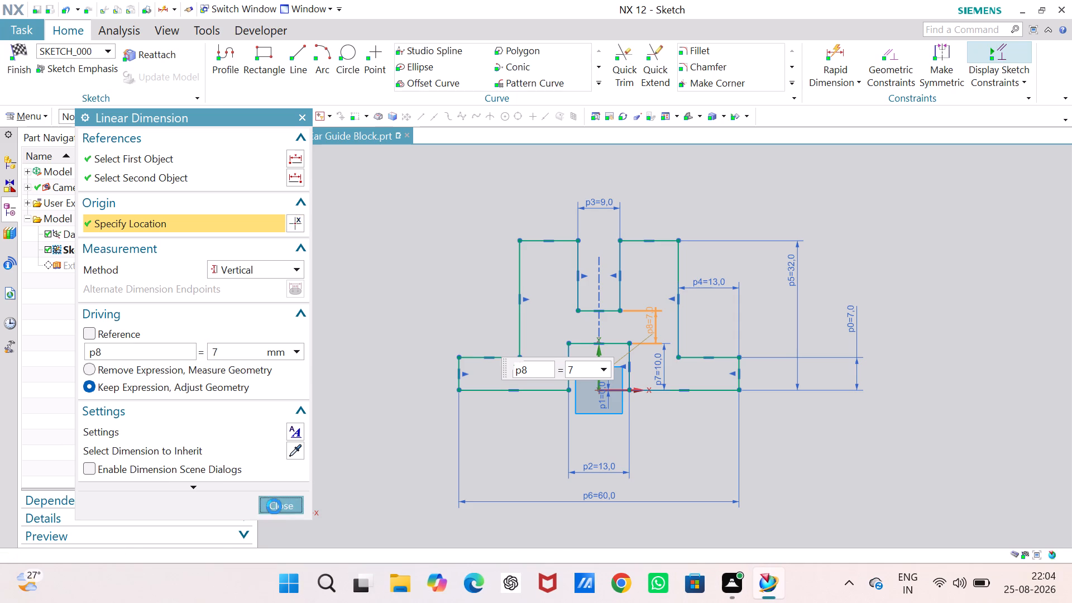
click(20, 60)
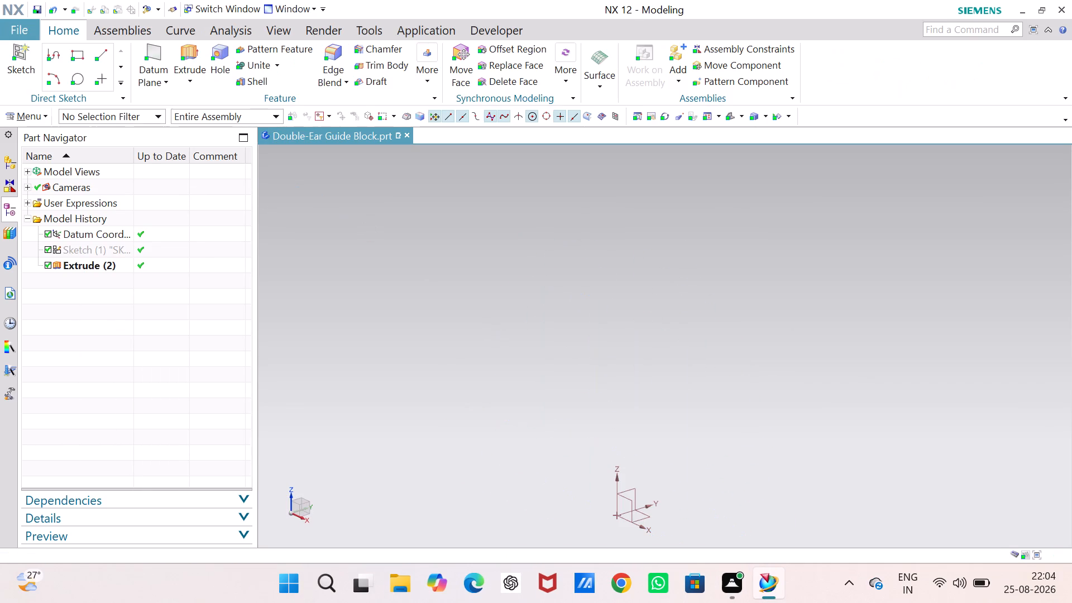
Create a new sketch on the outer side face of the ear on the +X side.
scroll(605, 363, up, 1)
scroll(600, 346, down, 3)
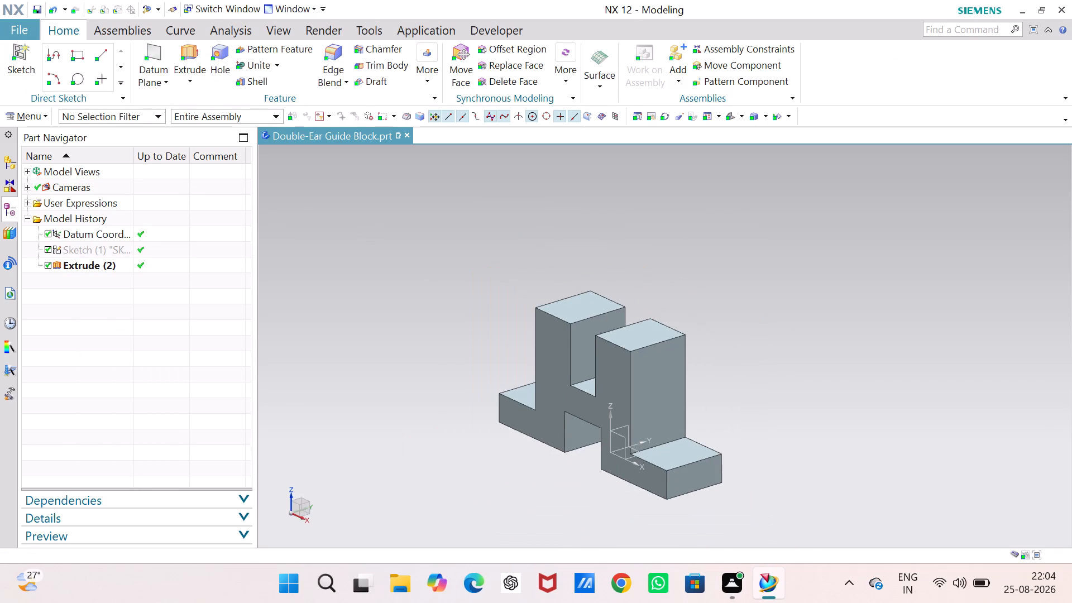
scroll(785, 348, up, 1)
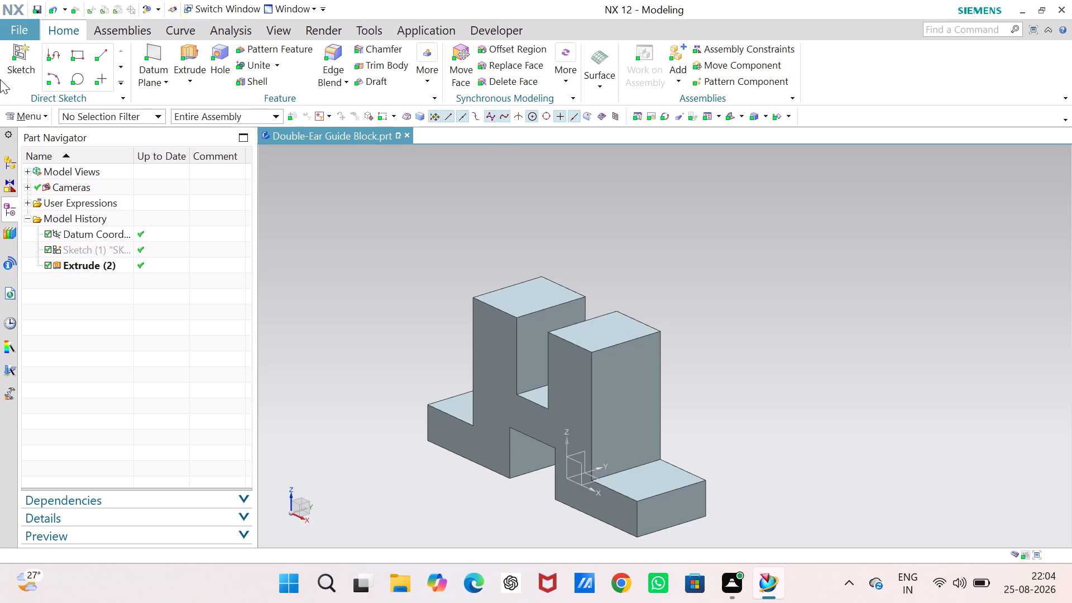
click(32, 115)
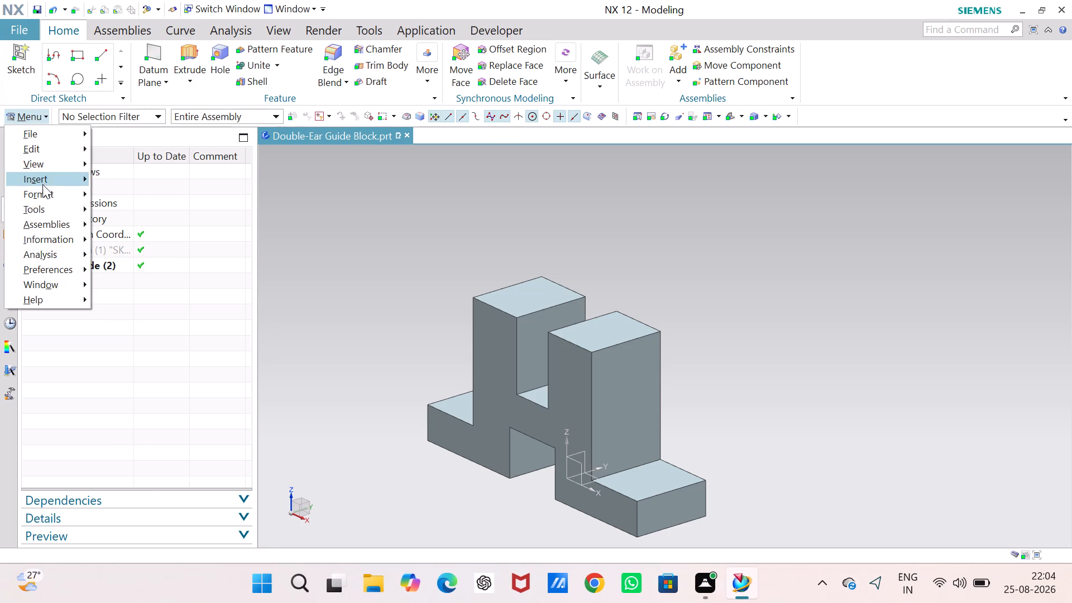
click(173, 137)
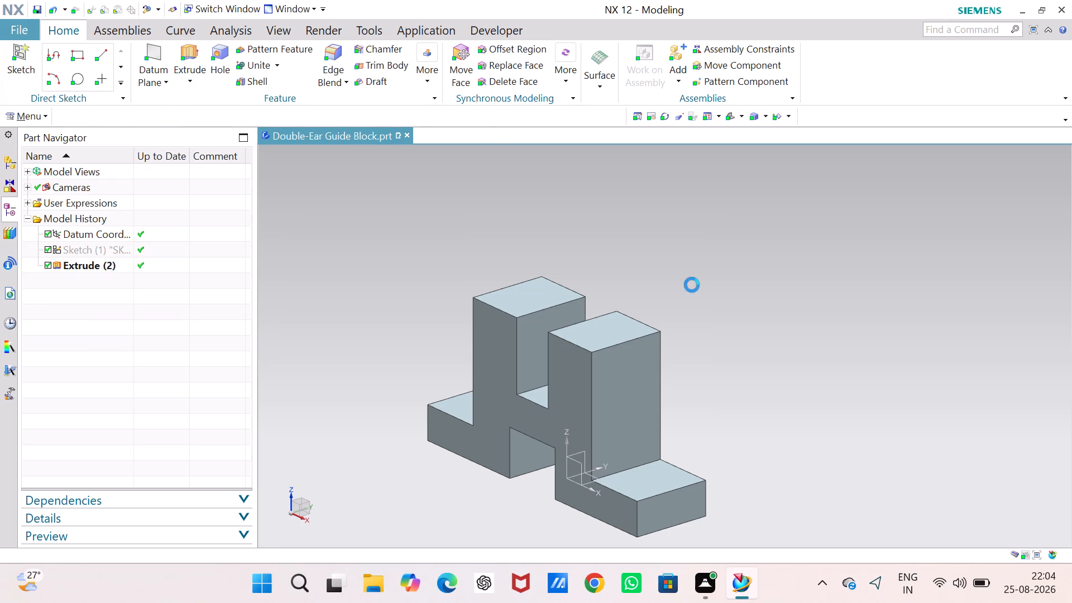
click(628, 377)
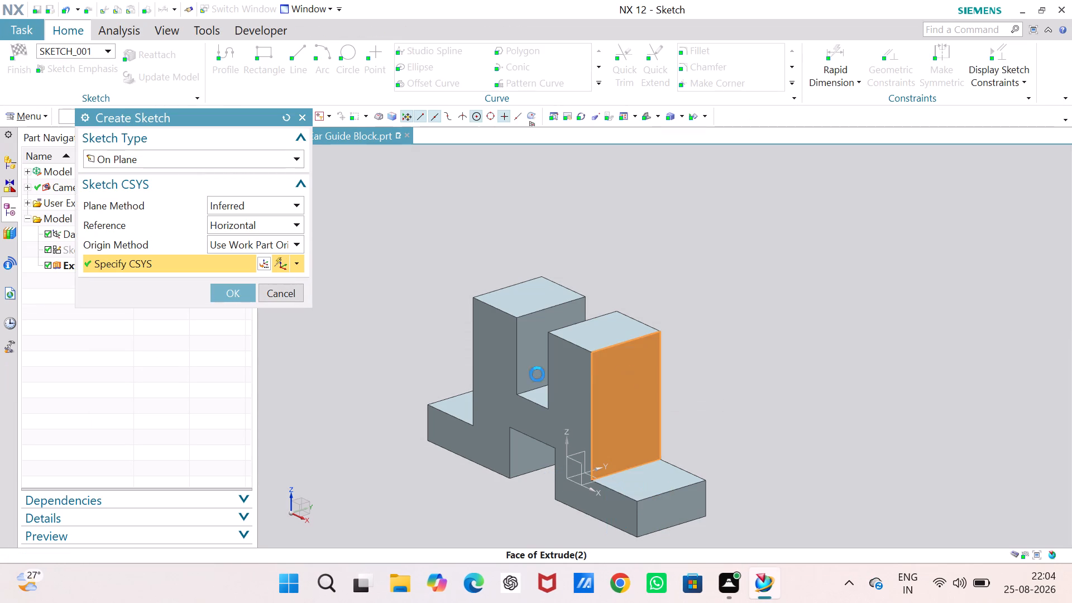
click(228, 288)
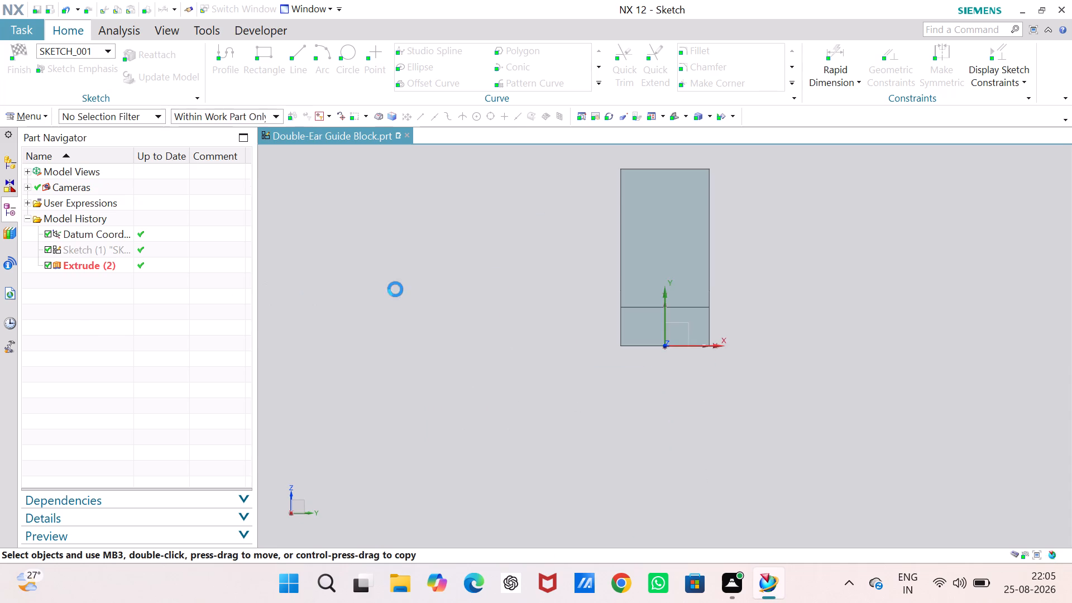
Draw a circle about 9.4 mm in diameter in the upper part of the ear face, centred on the sketch's vertical axis.
click(346, 52)
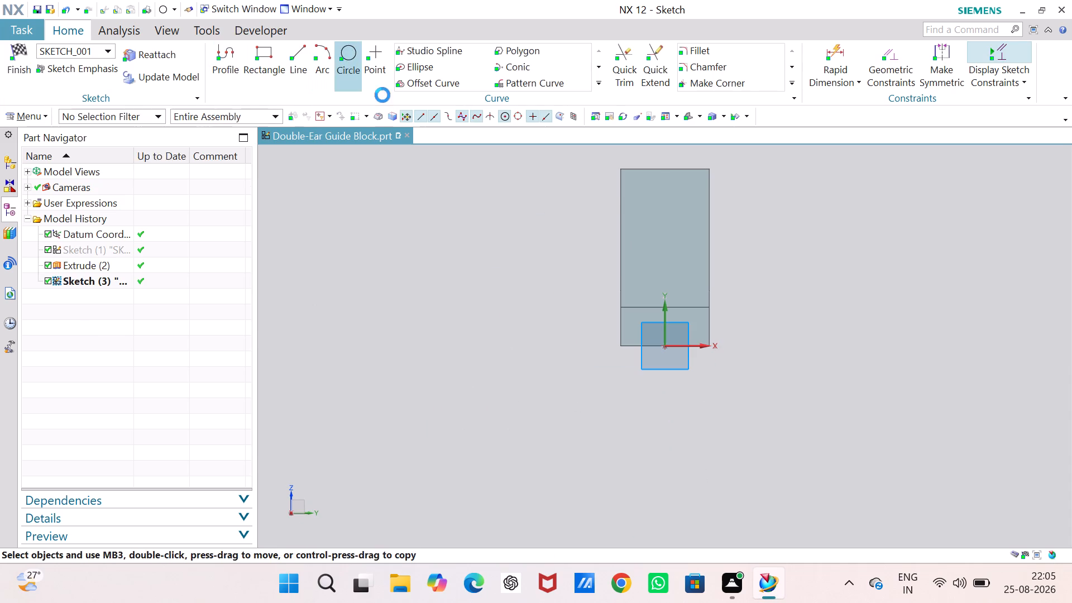
click(665, 207)
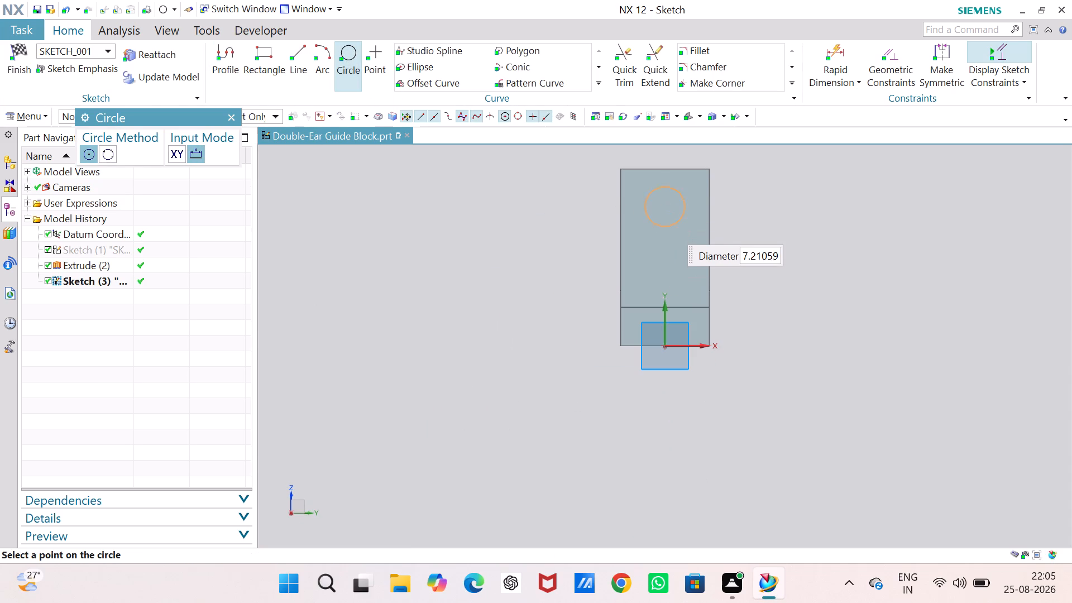
click(669, 232)
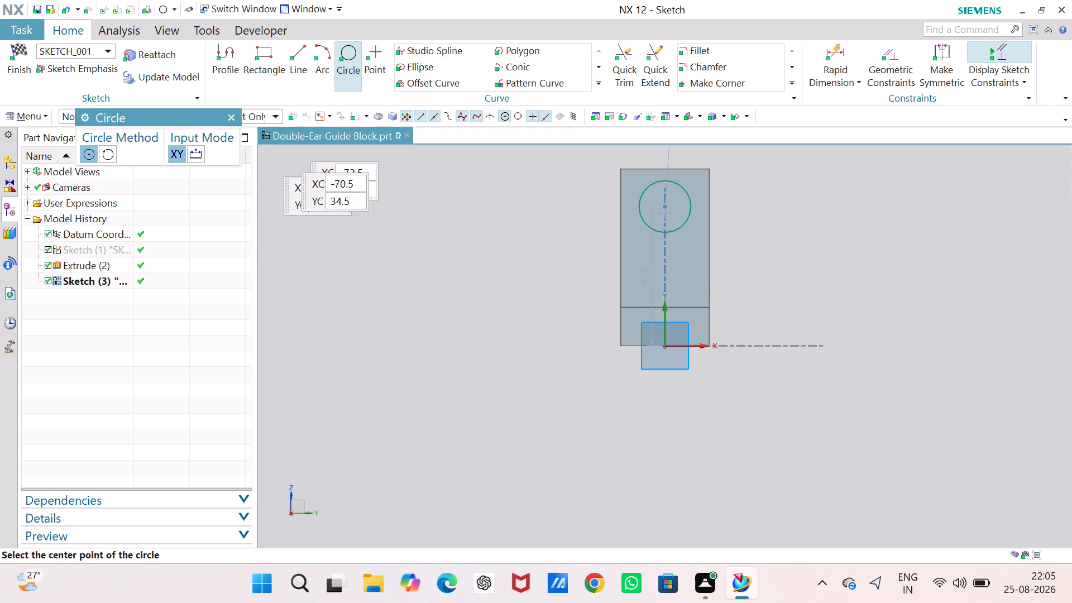
click(231, 118)
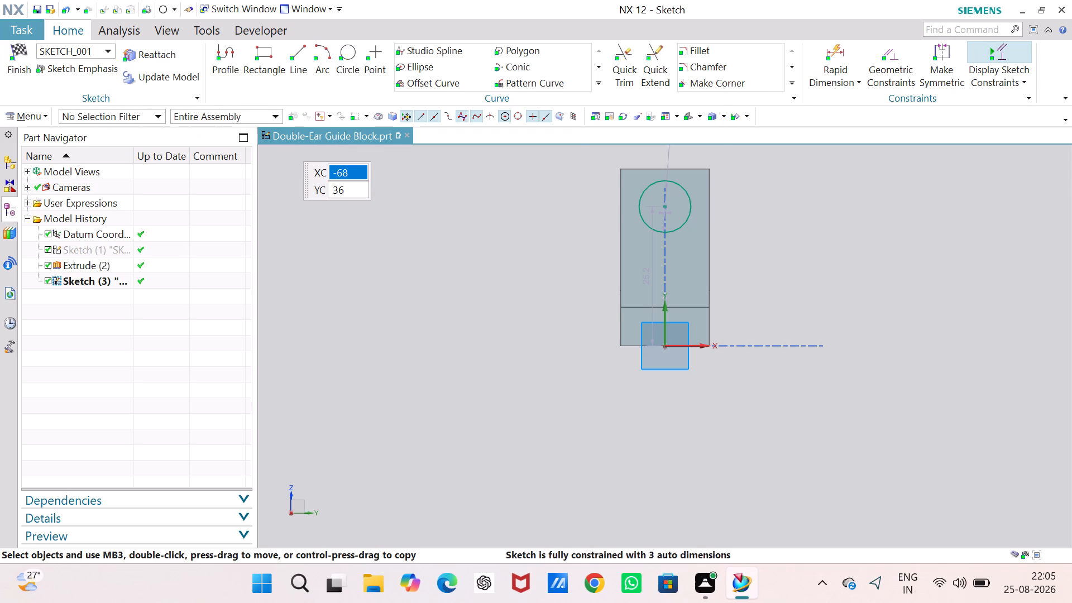
Dimension the circle's diameter and set it to 7 mm.
click(837, 50)
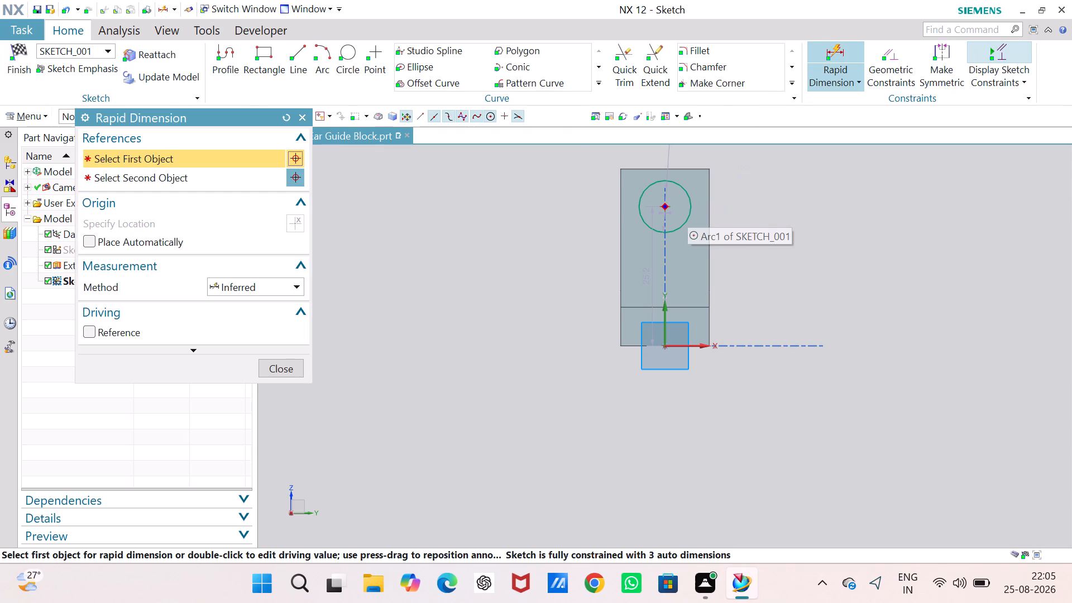
click(690, 207)
click(759, 207)
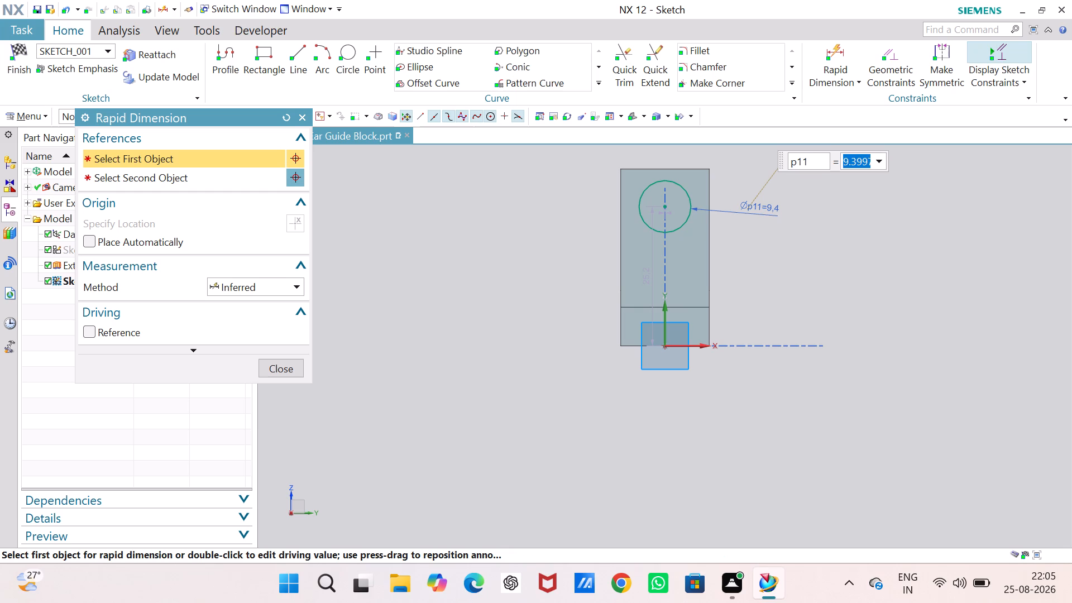
key(7)
key(Return)
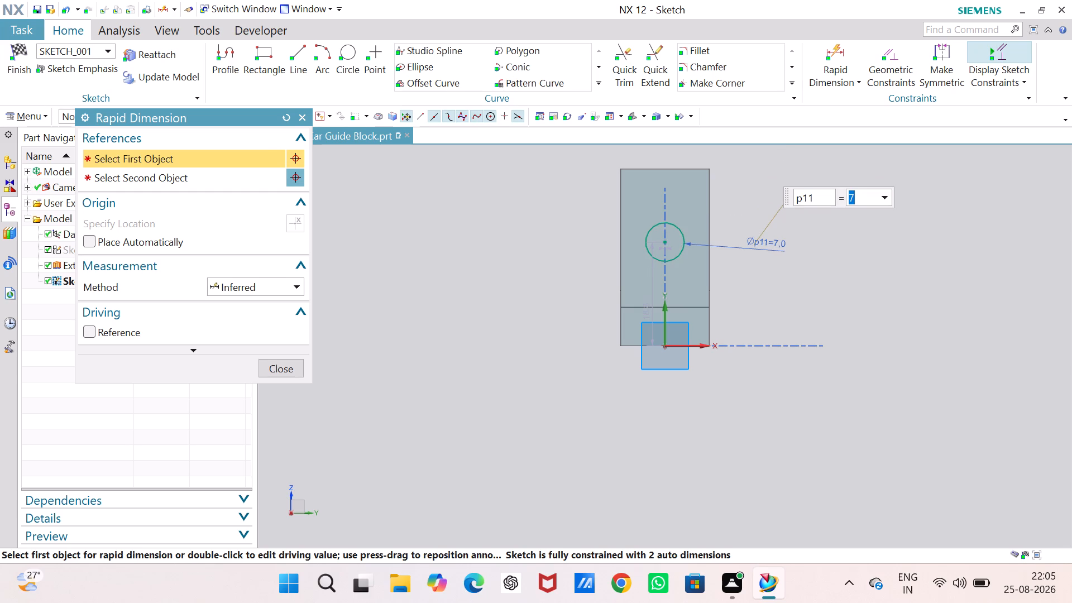
click(285, 366)
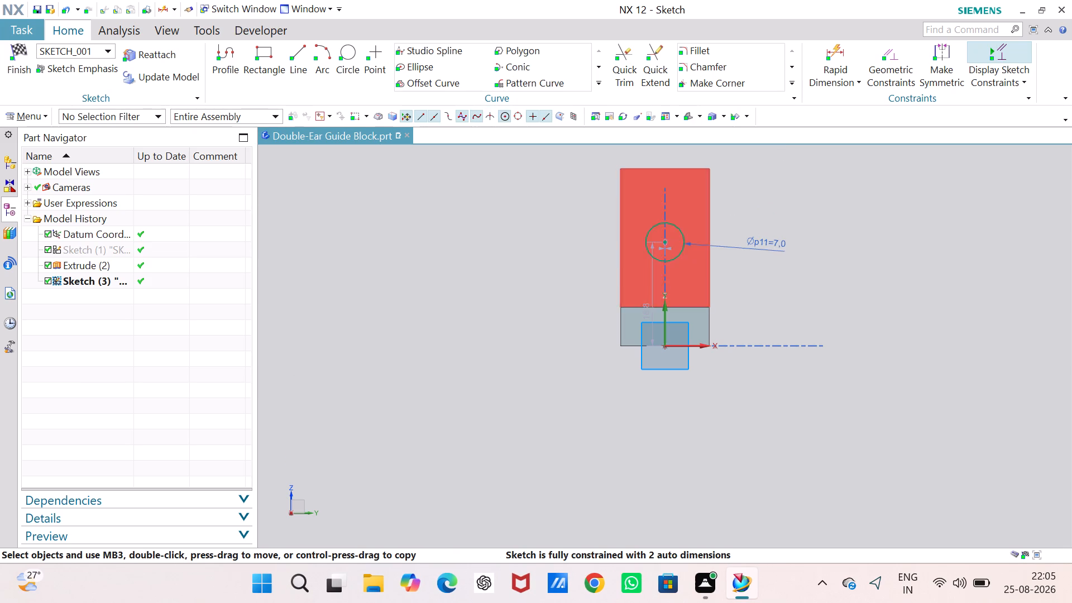
Move the circle centre's height dimension above the base clear of the body and set it to 28 mm.
double_click(653, 284)
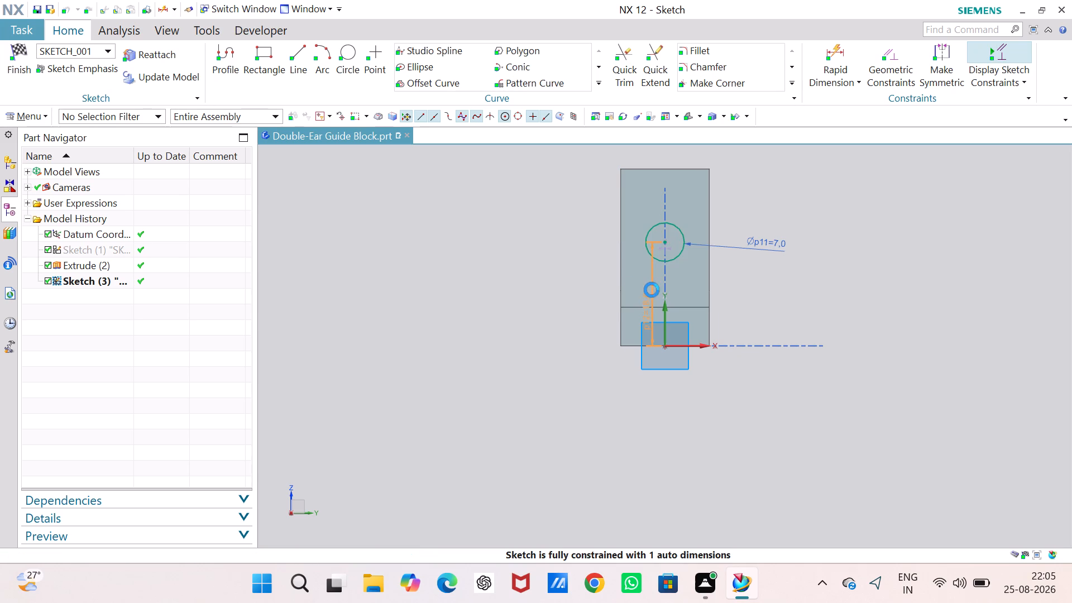
click(491, 300)
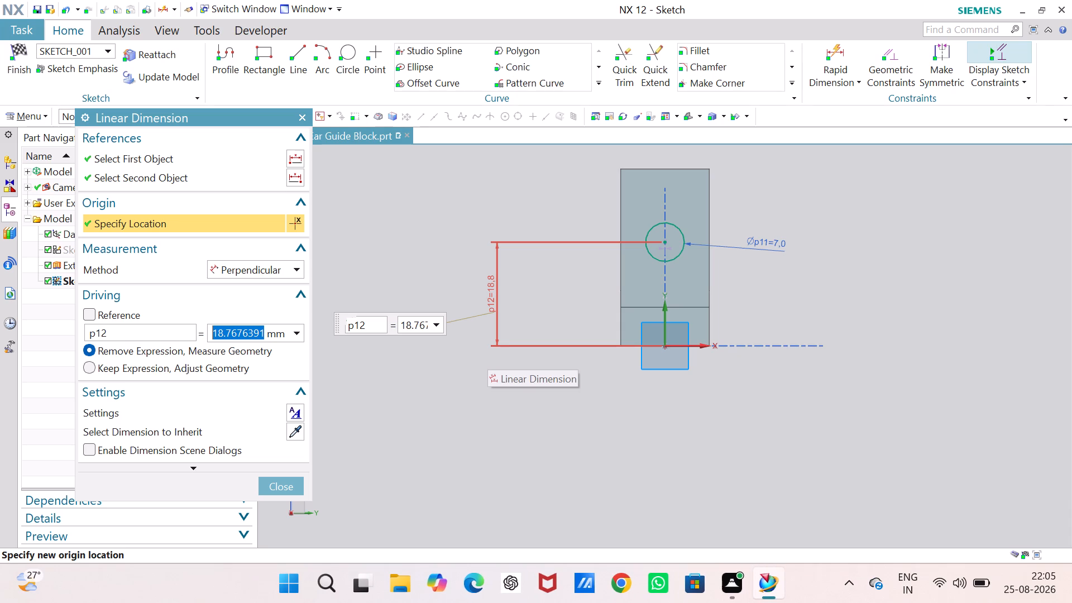
key(2)
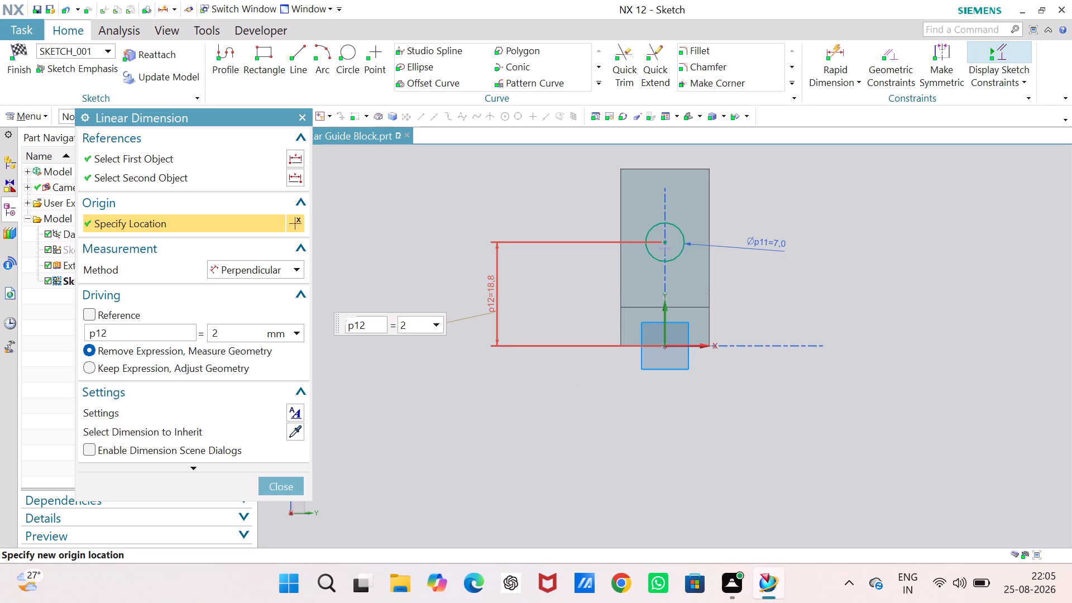
key(8)
key(Return)
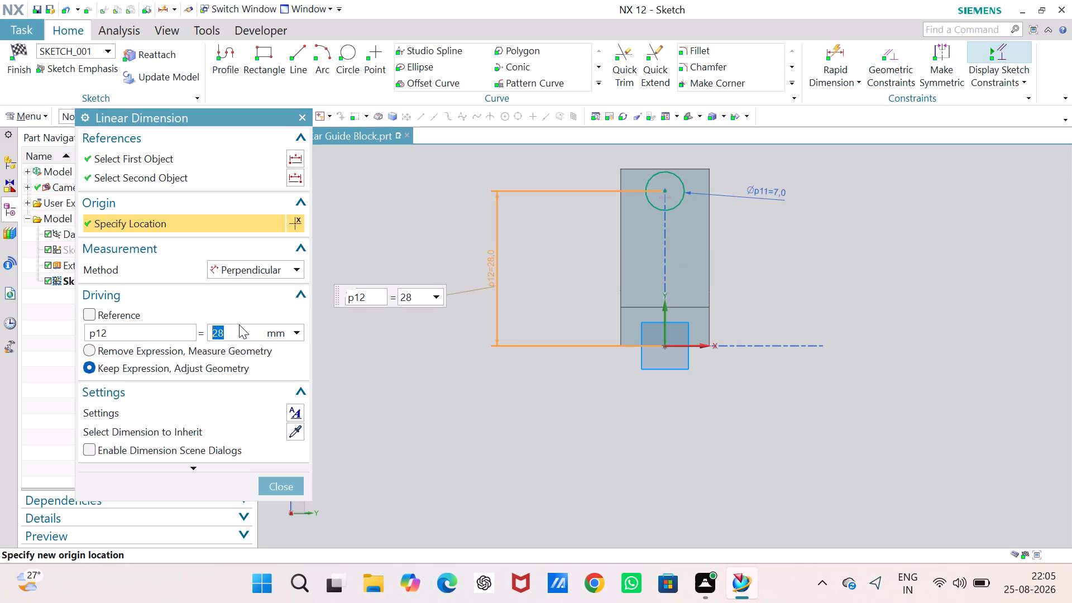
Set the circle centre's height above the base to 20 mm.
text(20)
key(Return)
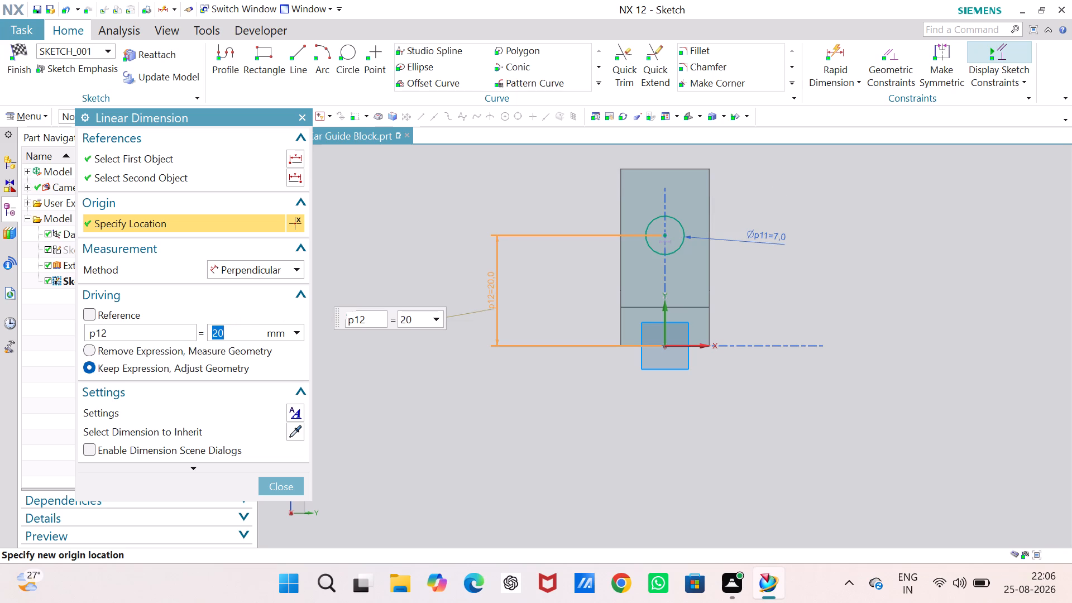
Set the circle centre's height above the base to 25 mm and close the dimension.
key(2)
key(5)
key(Return)
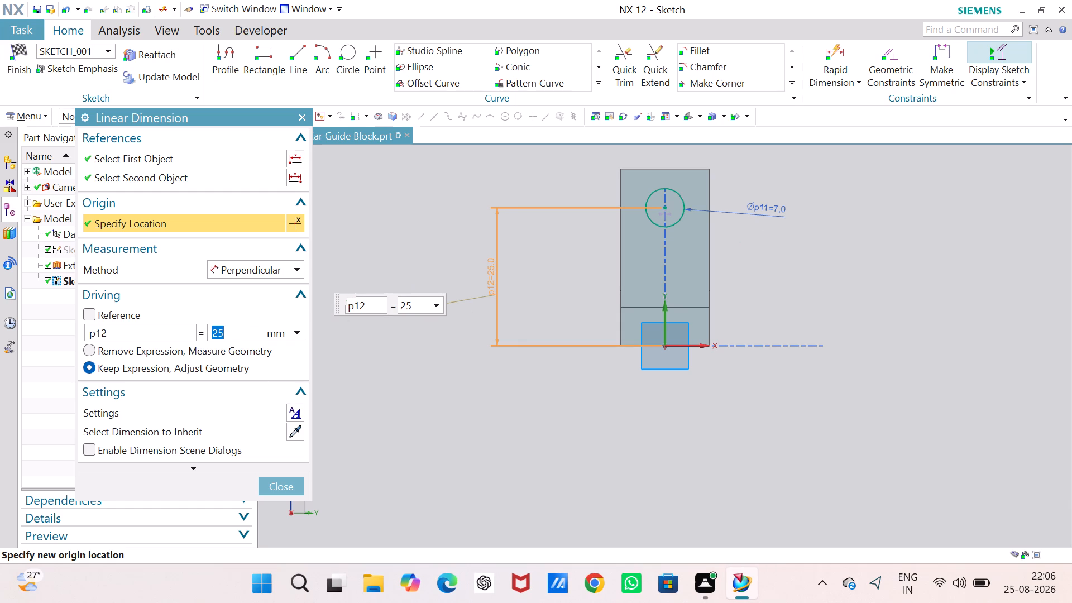
middle_drag(407, 217, 441, 229)
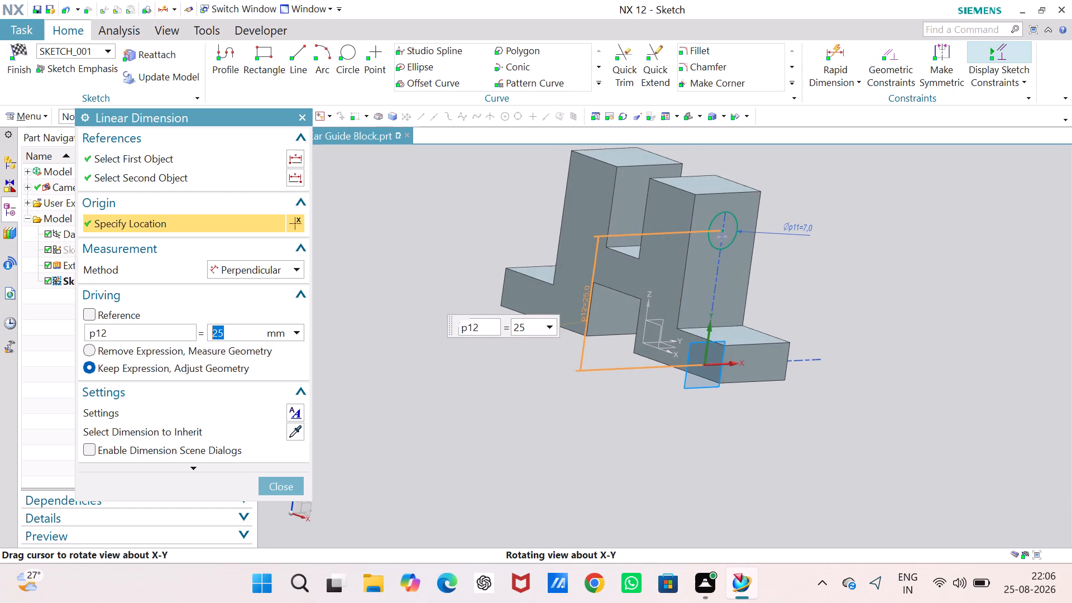
middle_drag(441, 229, 437, 229)
click(267, 481)
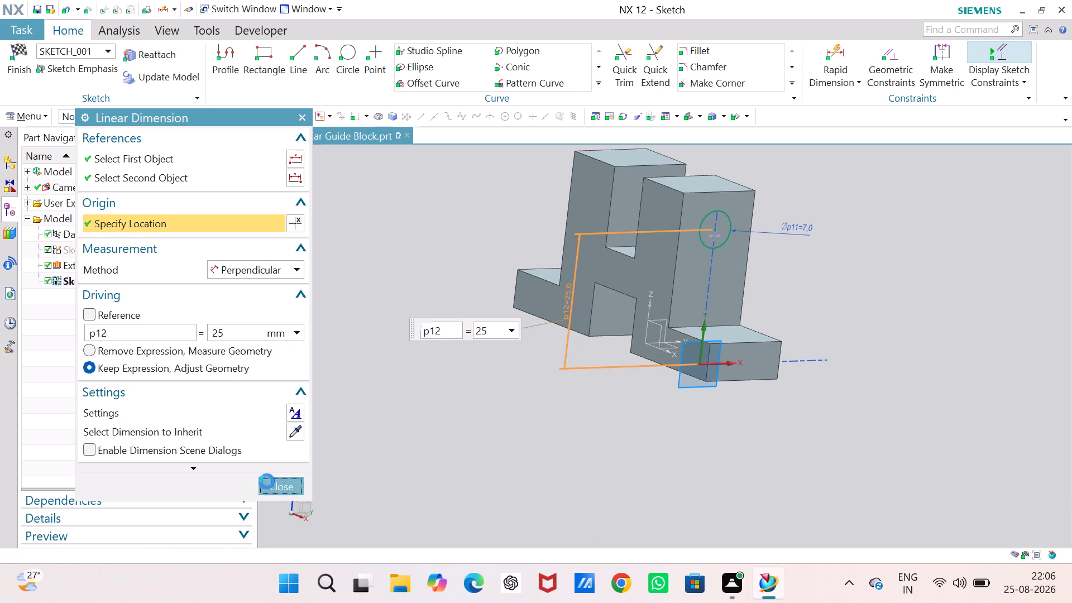
Finish the sketch and extrude the ear circle as a Subtract cut, with start limit Through All and end distance 8 mm.
click(15, 49)
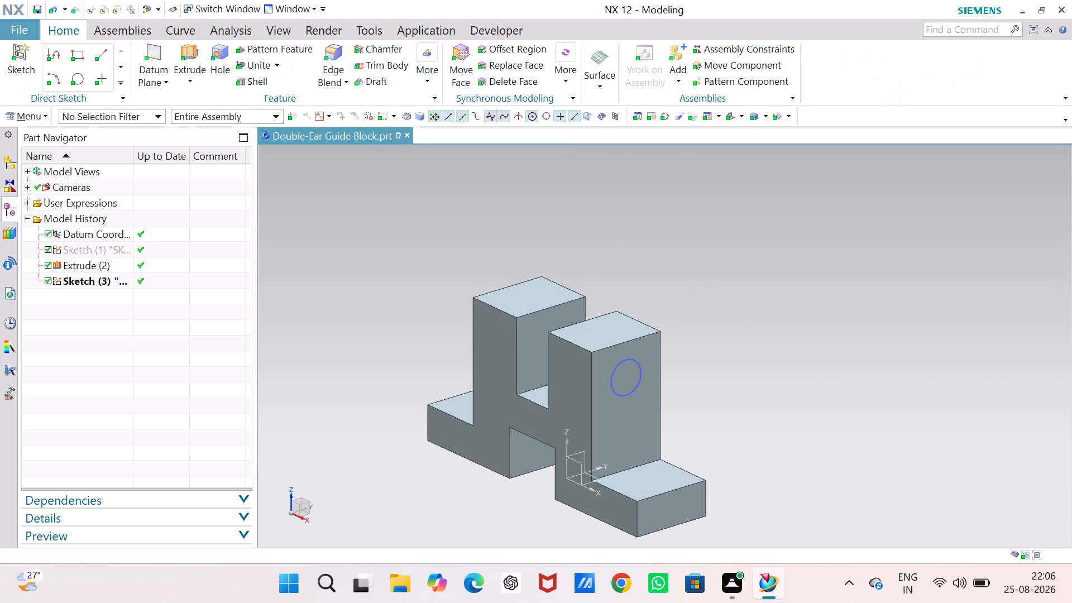
click(183, 51)
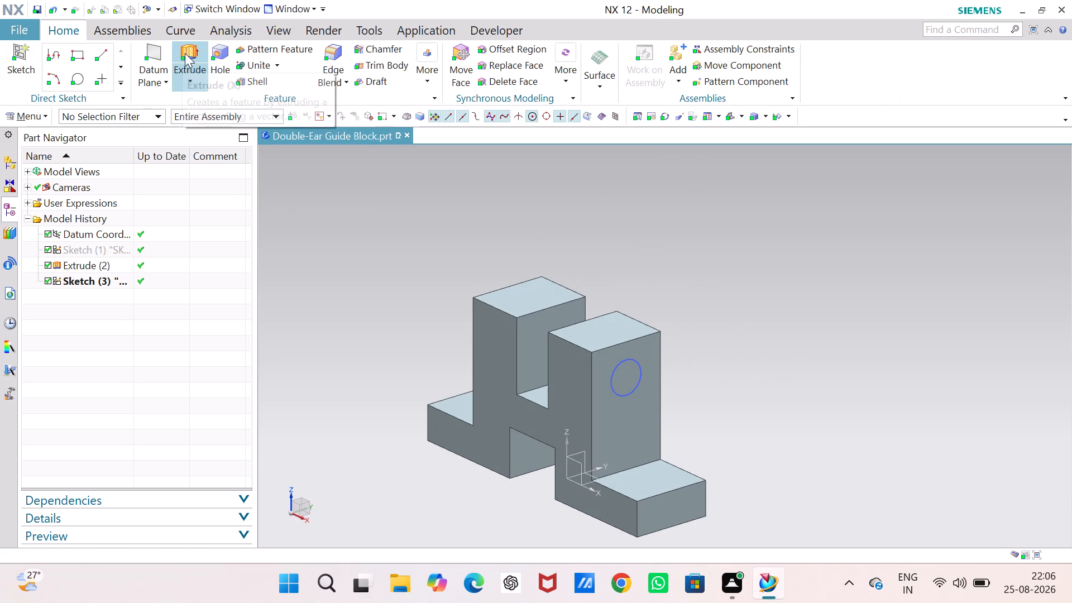
click(296, 272)
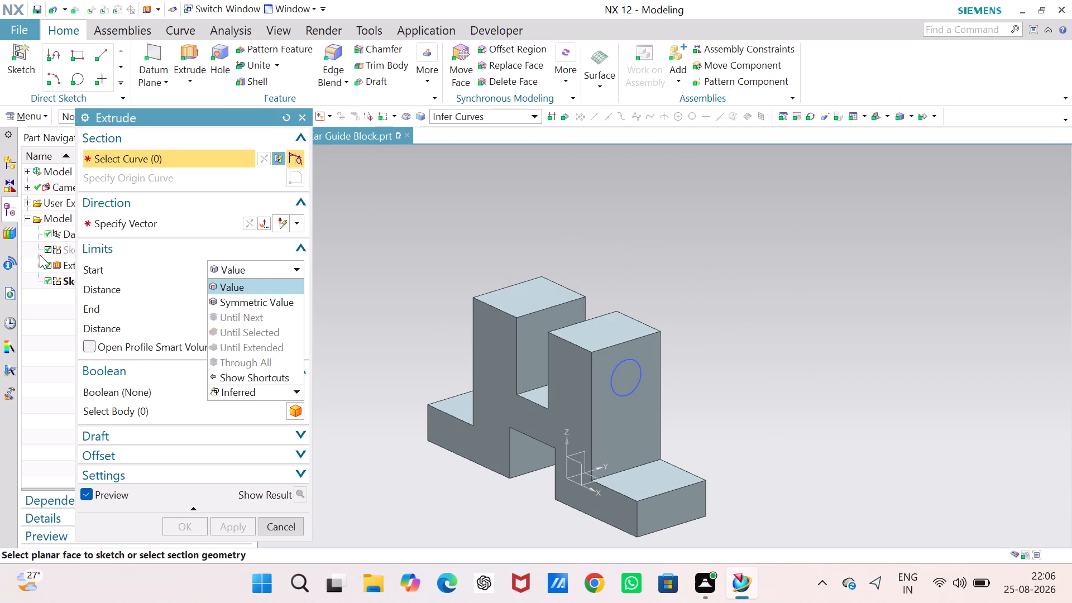
click(47, 280)
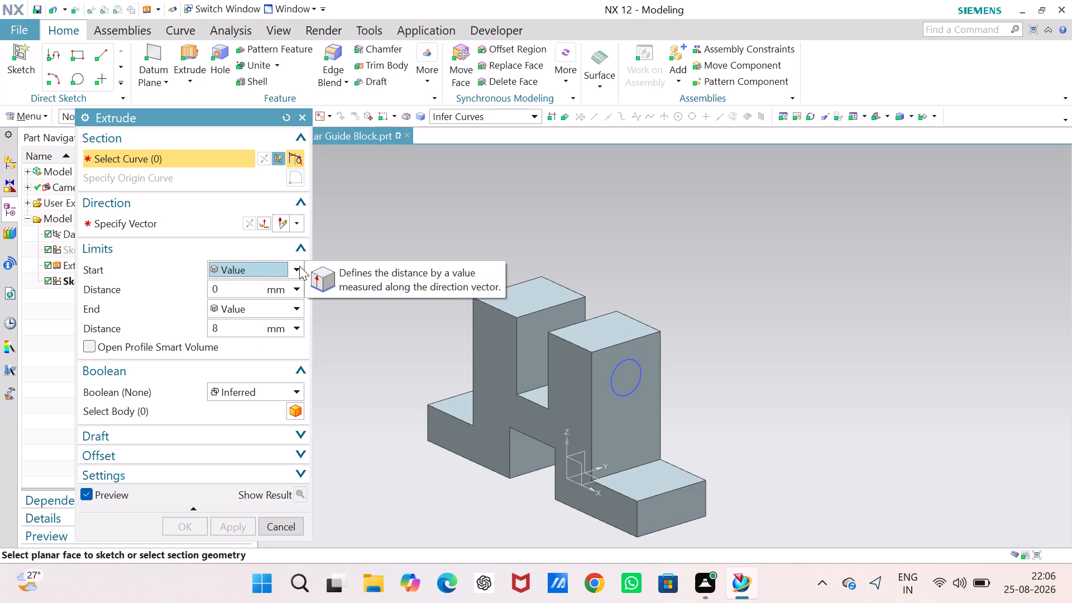
click(63, 277)
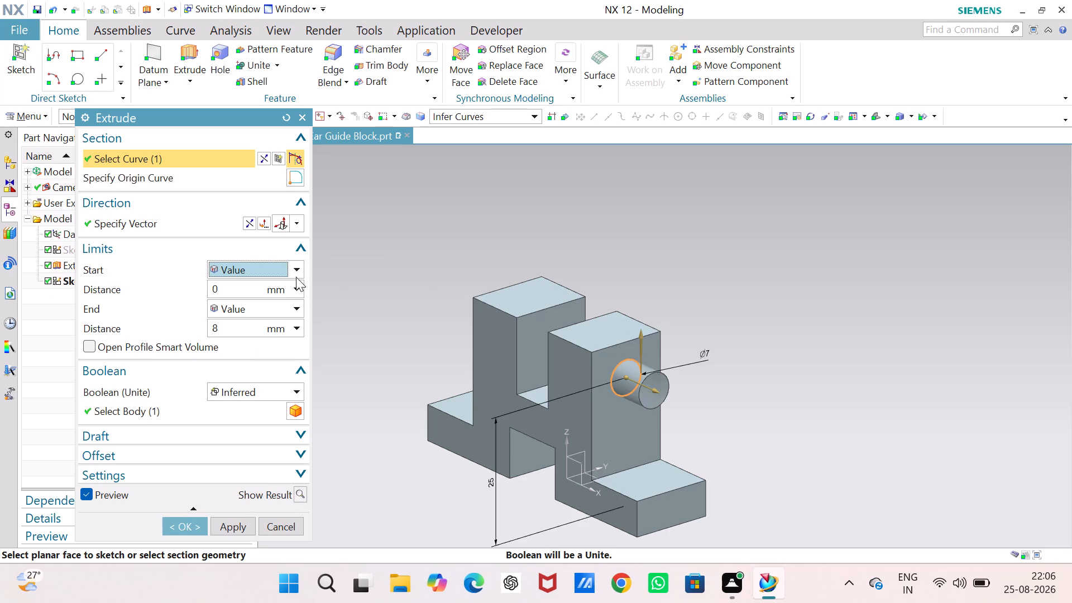
click(296, 271)
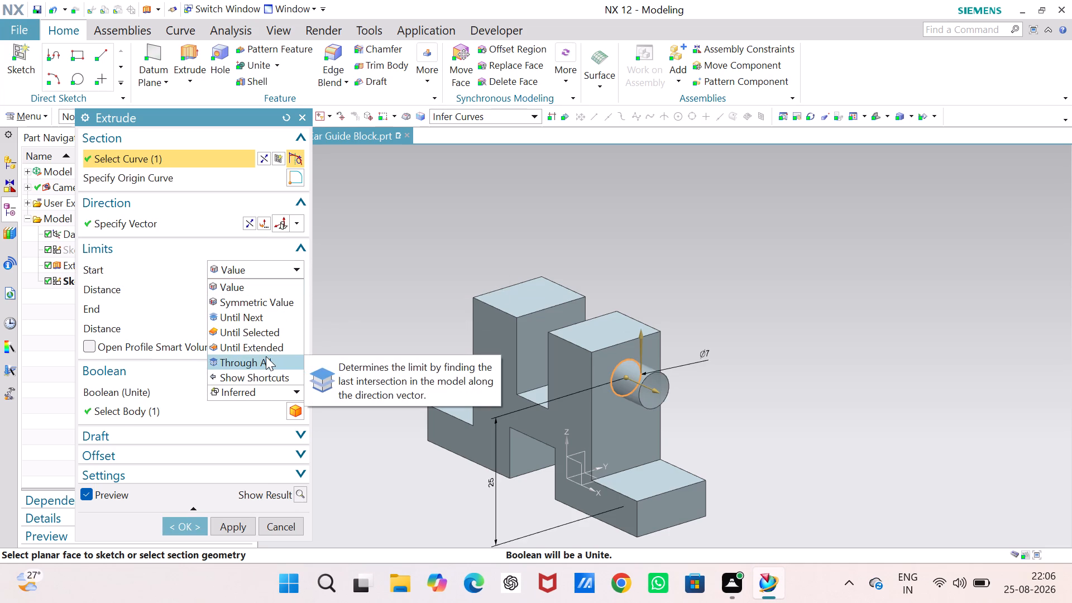
click(266, 356)
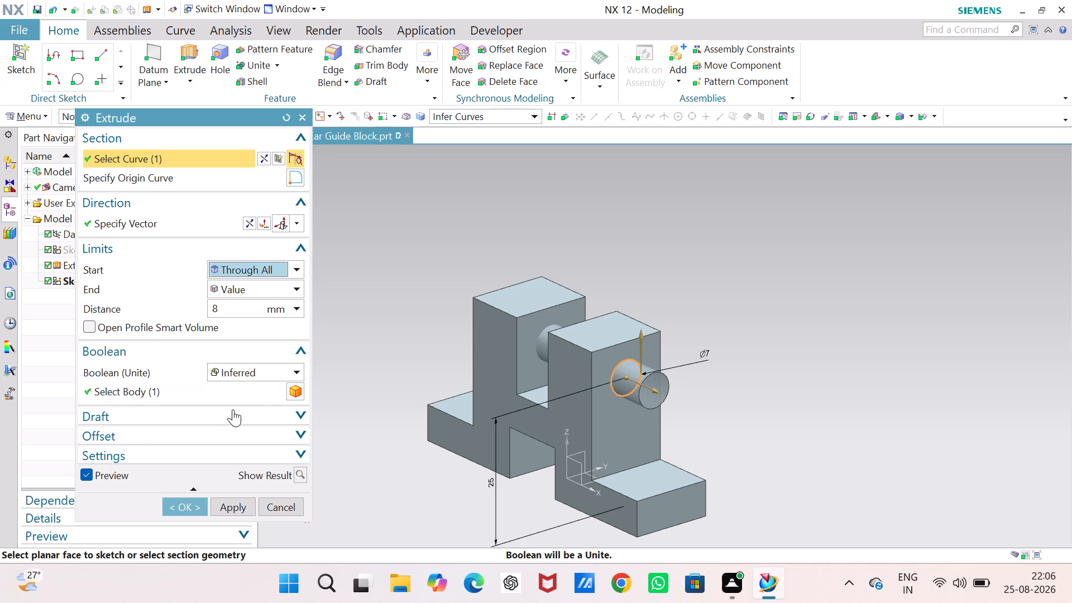
click(282, 372)
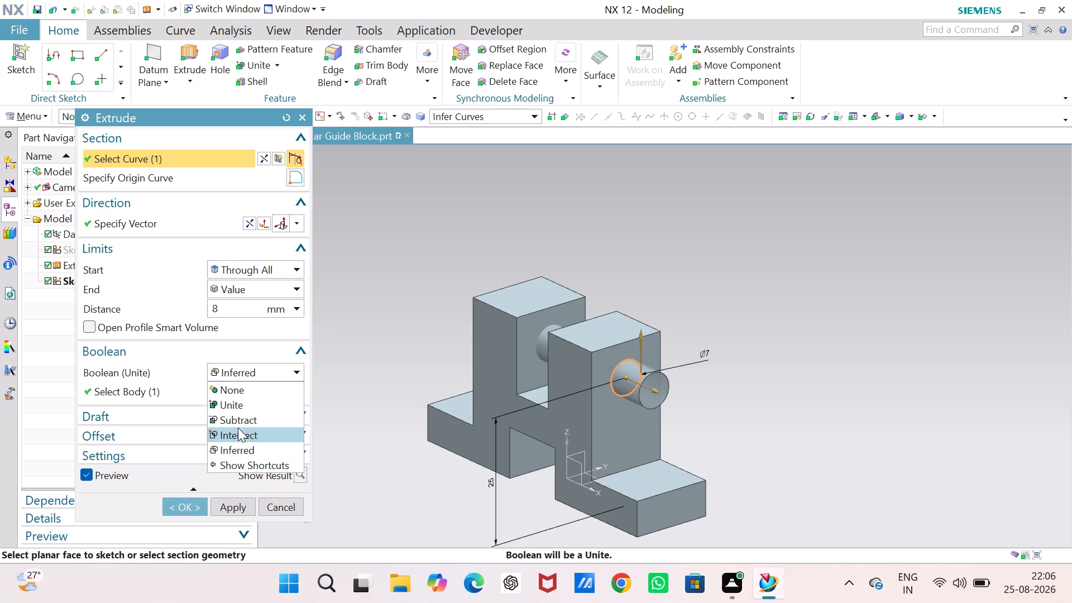
click(238, 421)
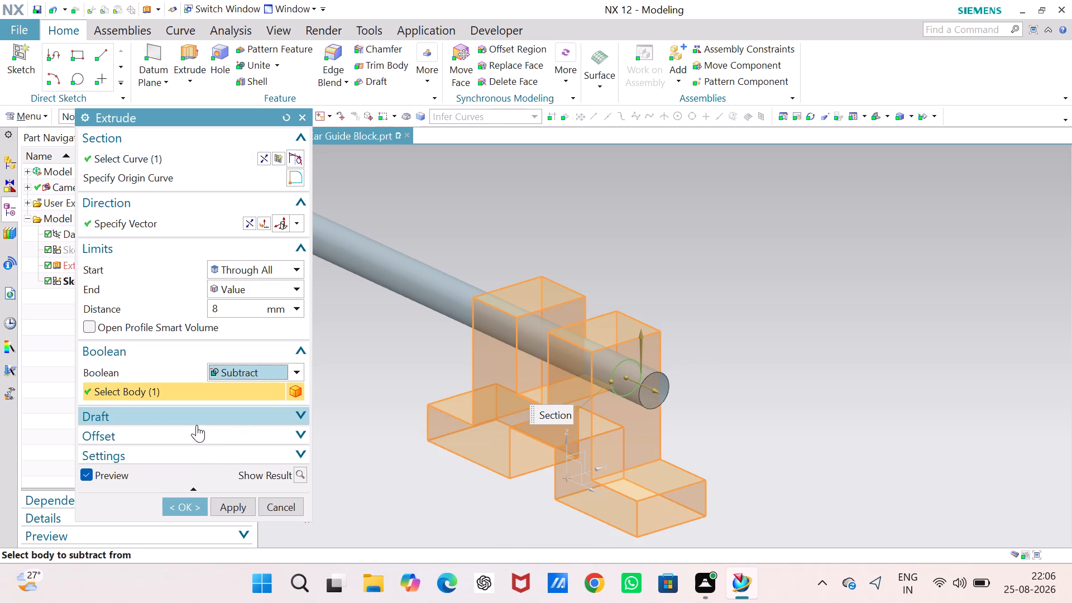
click(178, 509)
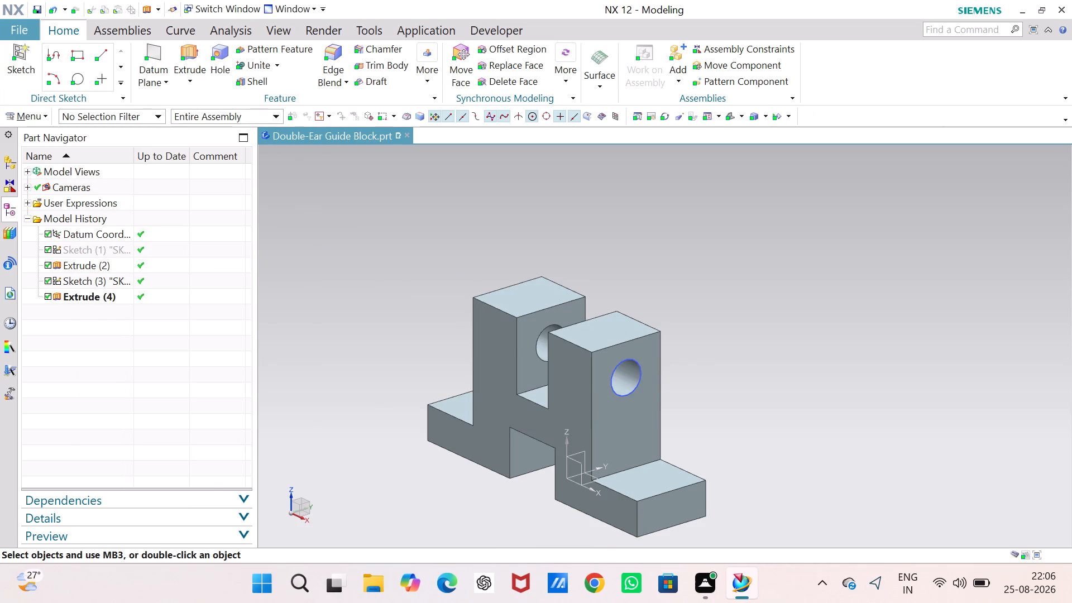
Hide the sketch of the ear hole's circle.
click(408, 326)
right_click(114, 279)
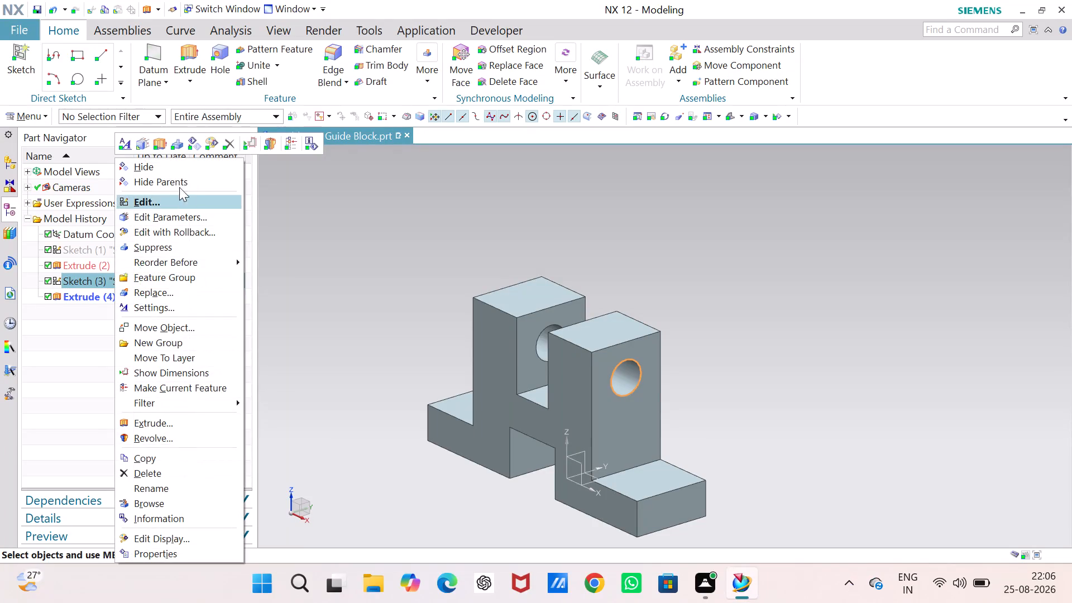
click(175, 169)
Create a new sketch on the top face of the base foot at the block's positive X end.
scroll(520, 336, up, 3)
scroll(520, 331, down, 6)
click(865, 351)
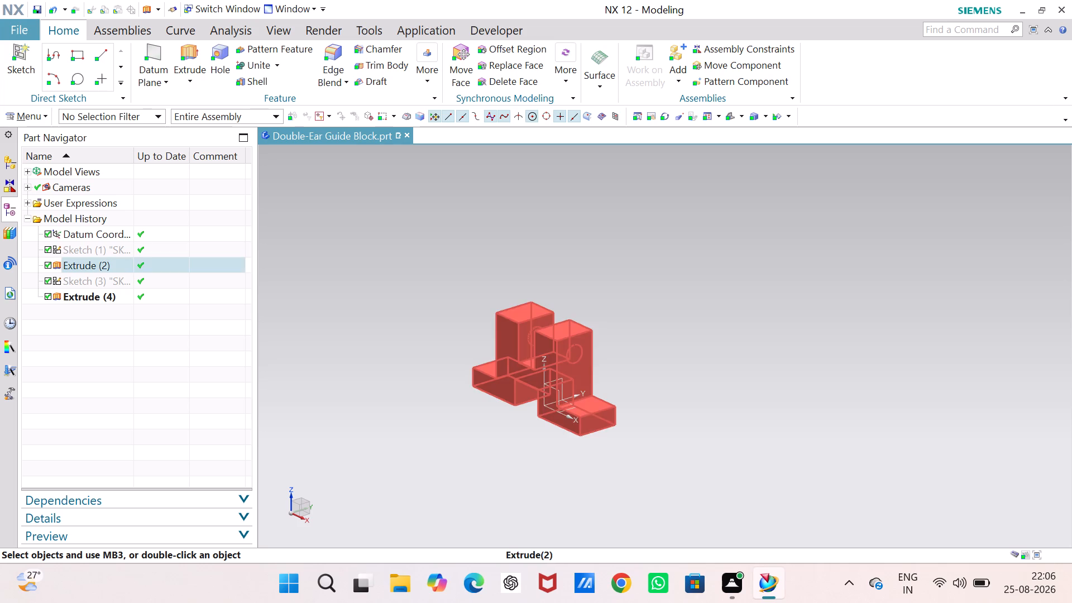
scroll(644, 365, up, 5)
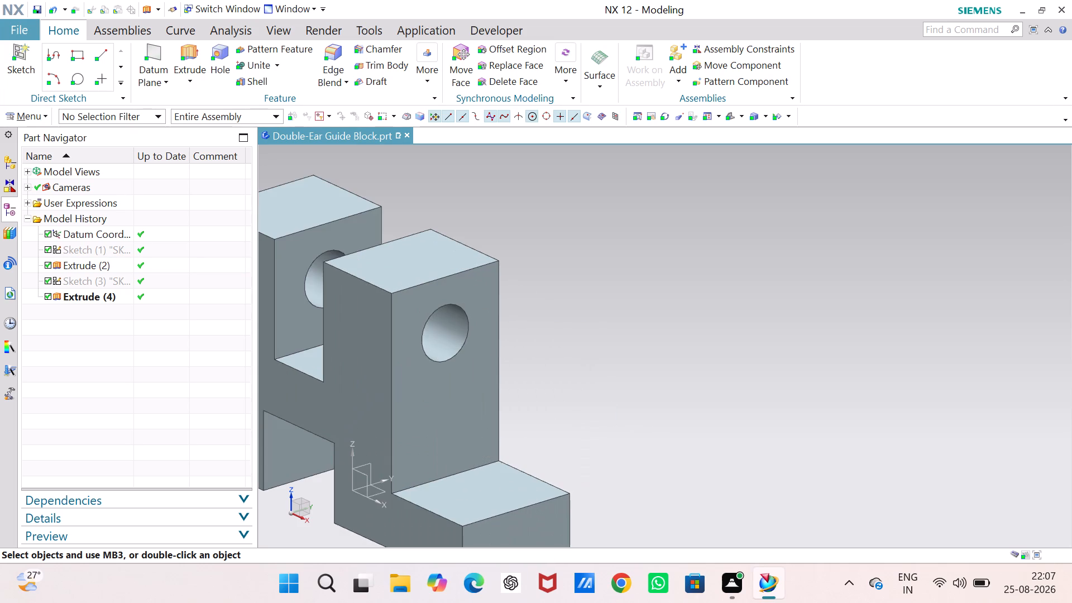
middle_drag(539, 343, 563, 374)
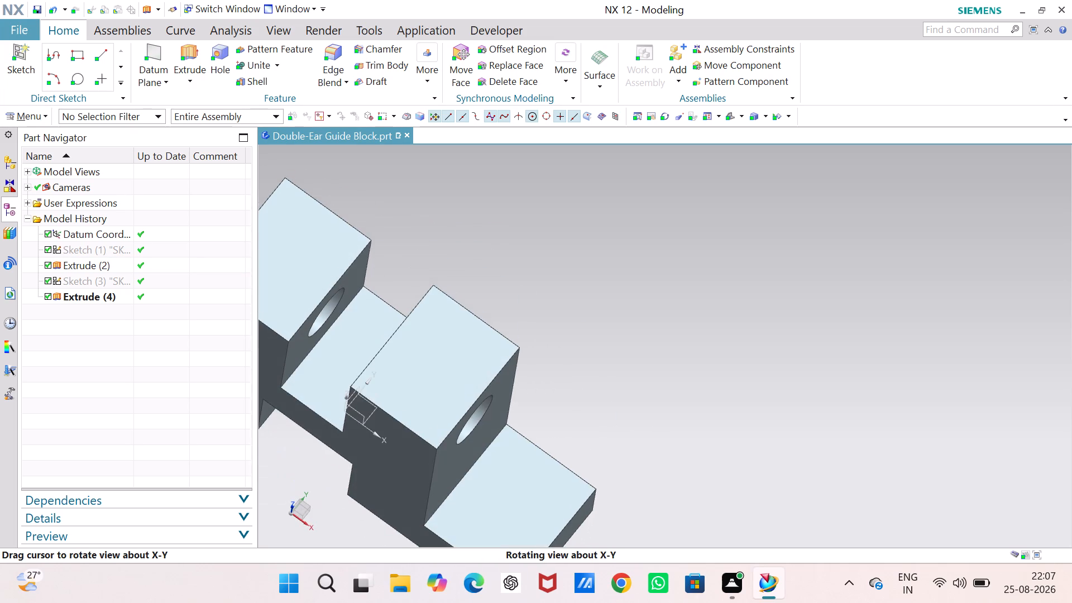
middle_drag(563, 374, 563, 375)
middle_drag(563, 375, 612, 261)
right_drag(563, 375, 612, 261)
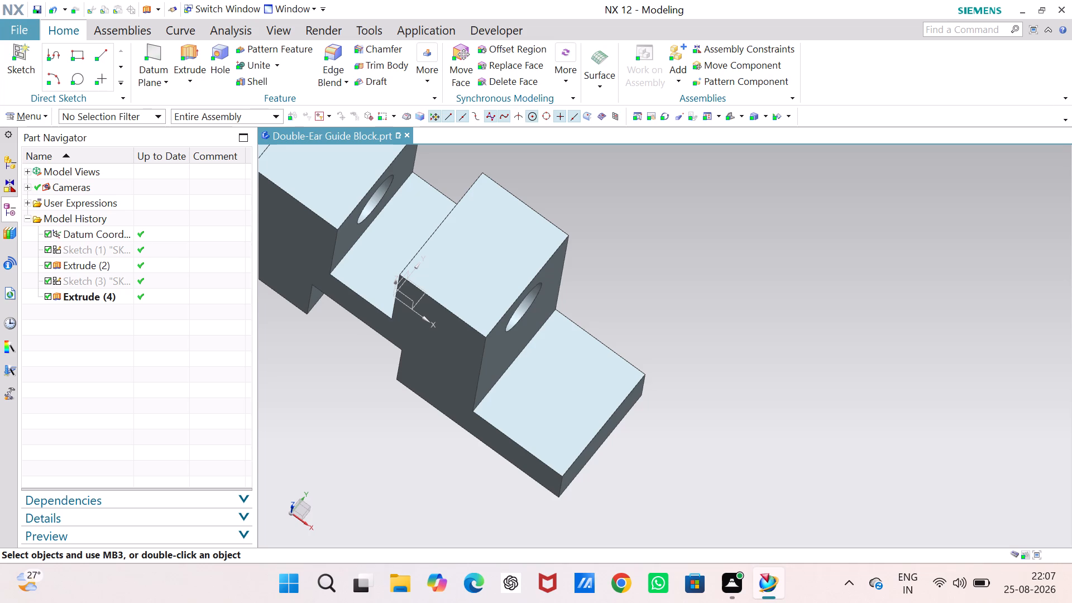
click(26, 112)
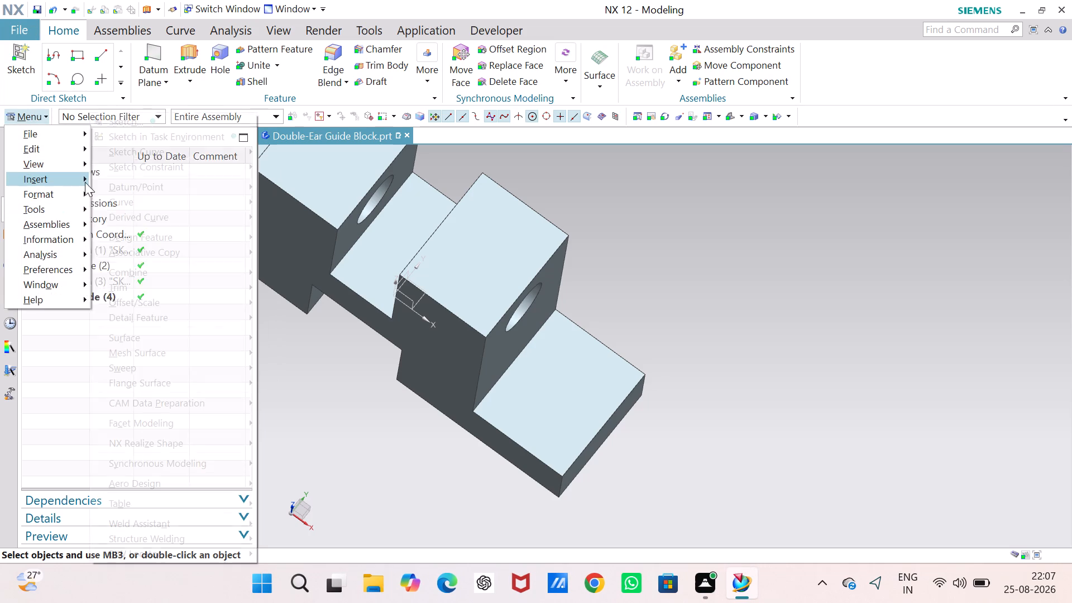
click(157, 138)
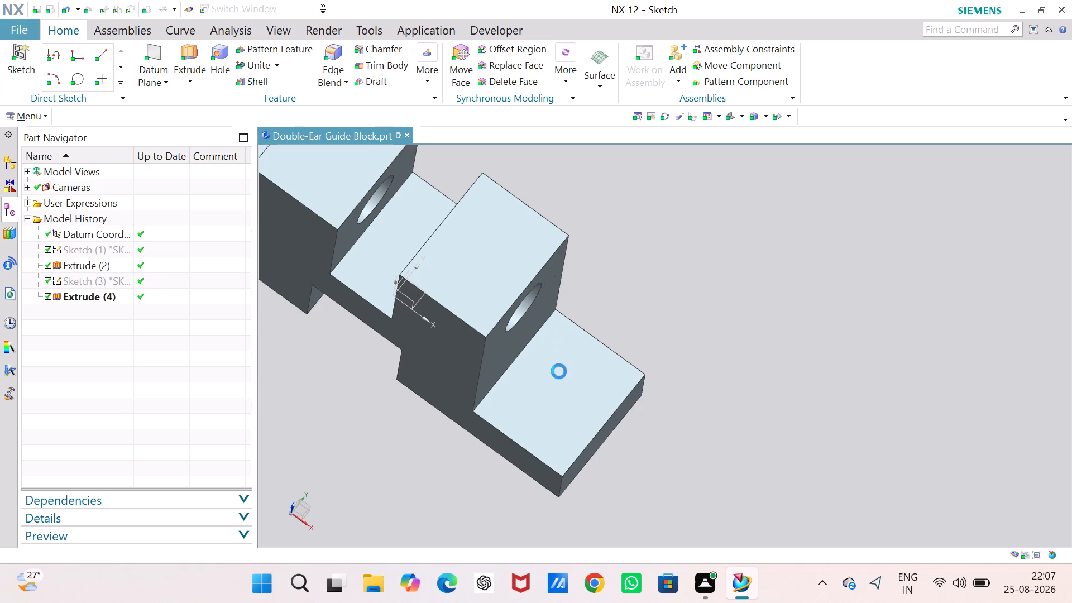
click(554, 383)
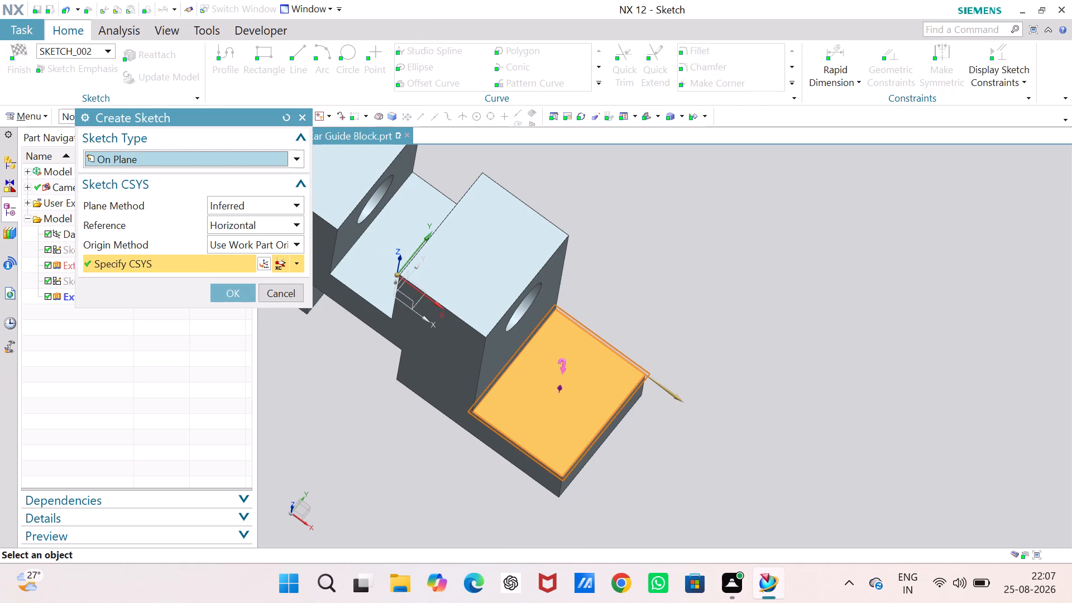
click(234, 293)
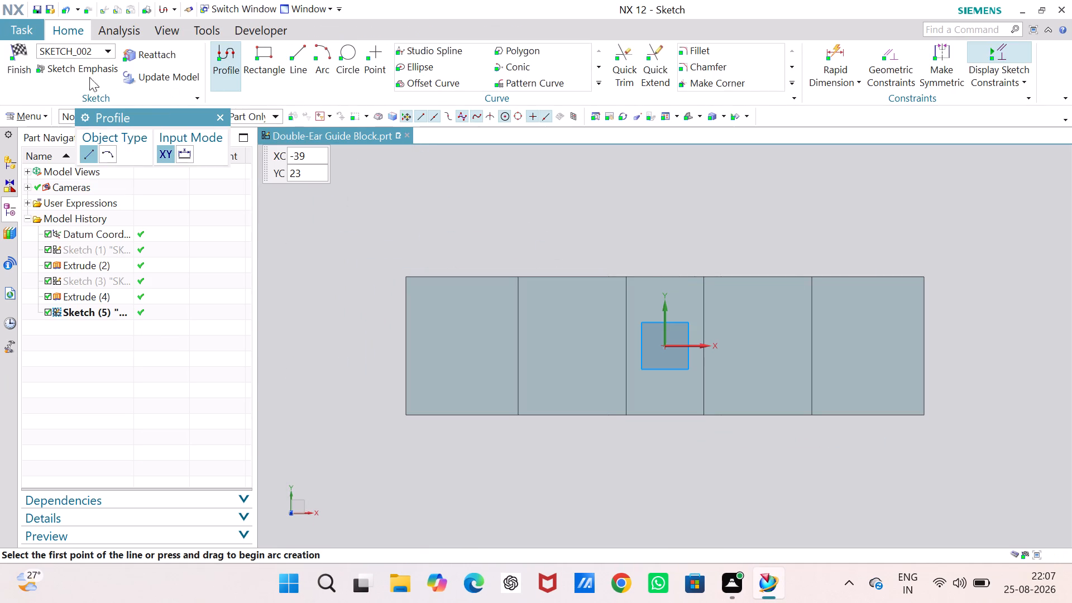
Draw a circle about 6.5 mm in diameter near the middle of the foot's top face.
click(348, 51)
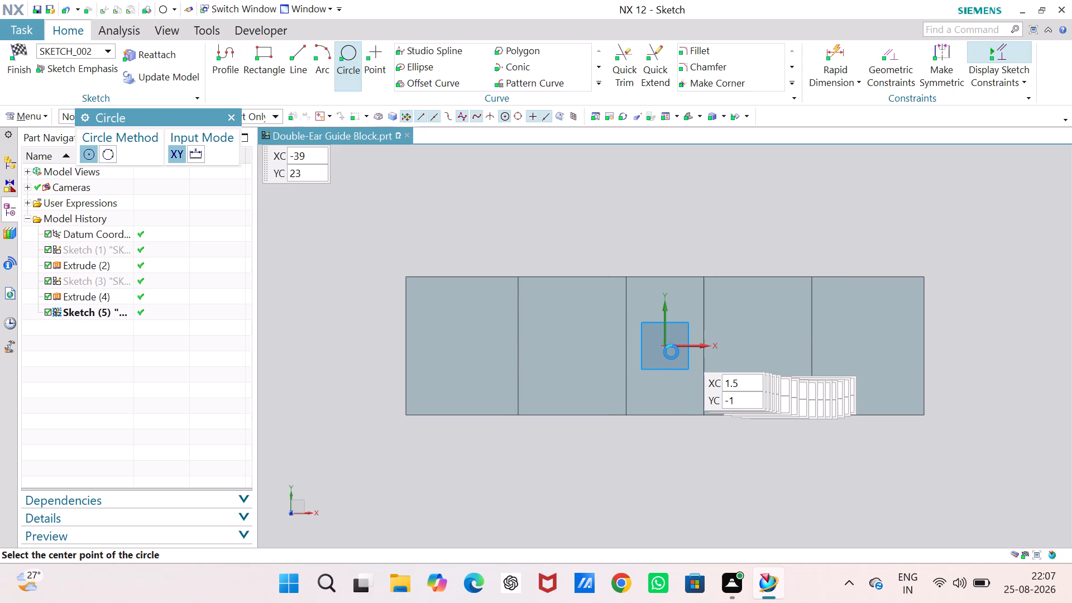
click(864, 347)
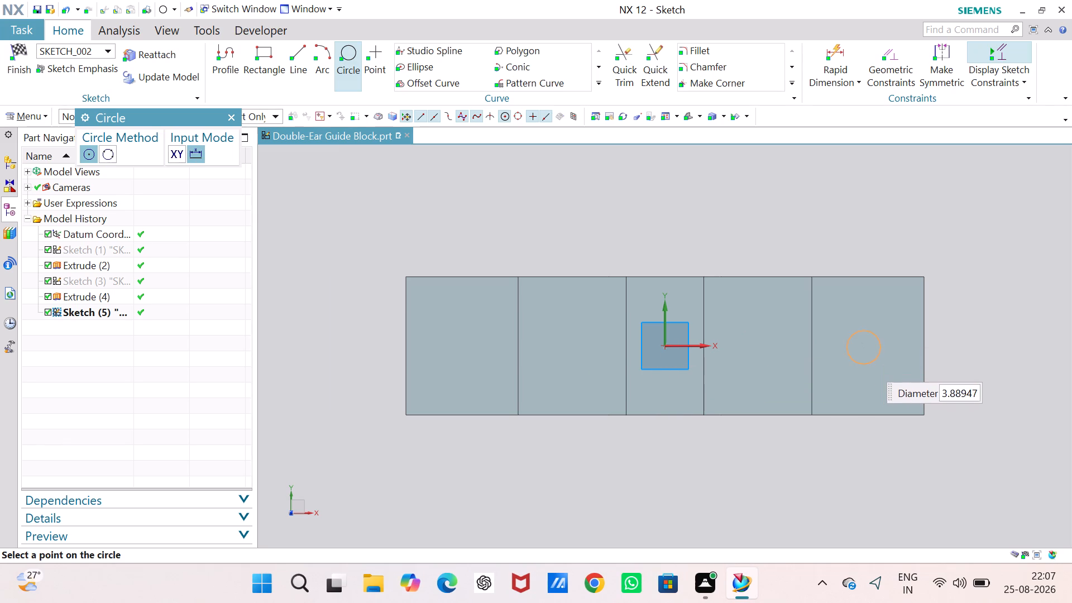
click(870, 375)
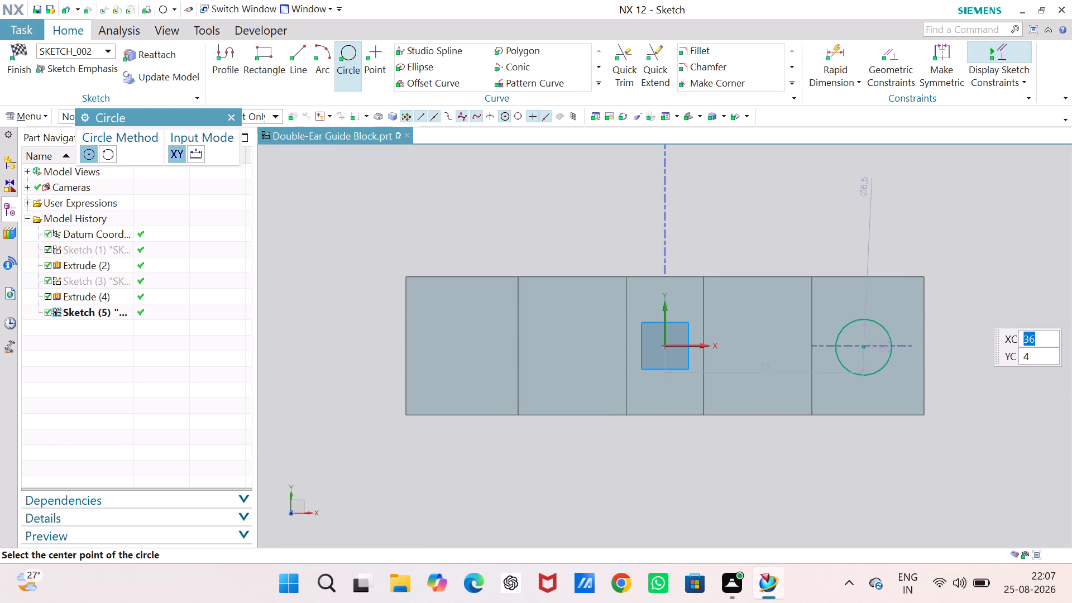
scroll(886, 348, up, 5)
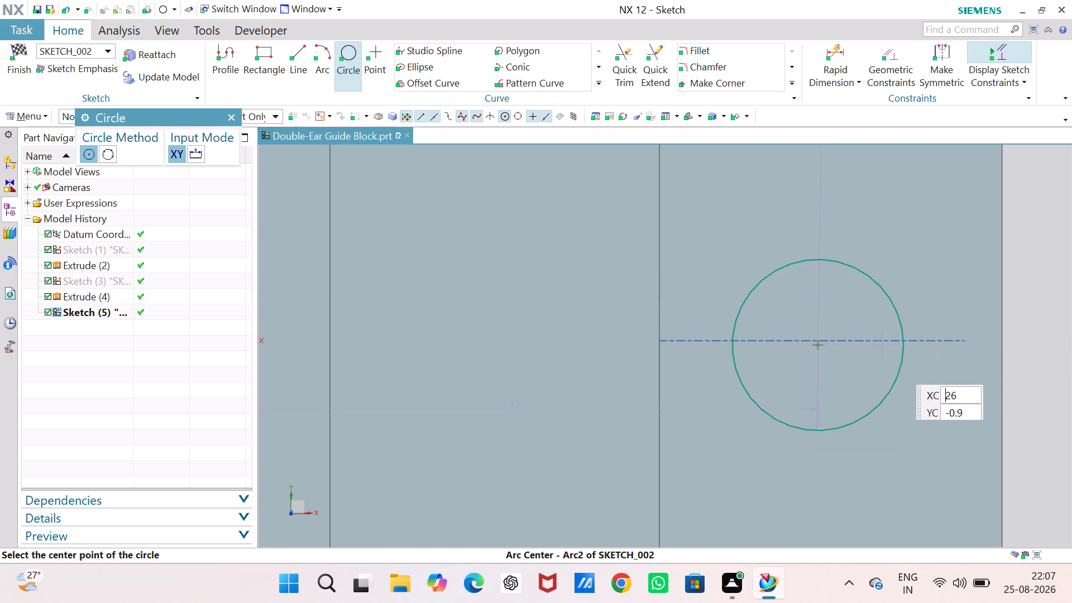
key(Escape)
key(Escape)
key(Escape)
Set the circle centre's perpendicular offset from the foot's horizontal centreline to 0 mm.
double_click(882, 349)
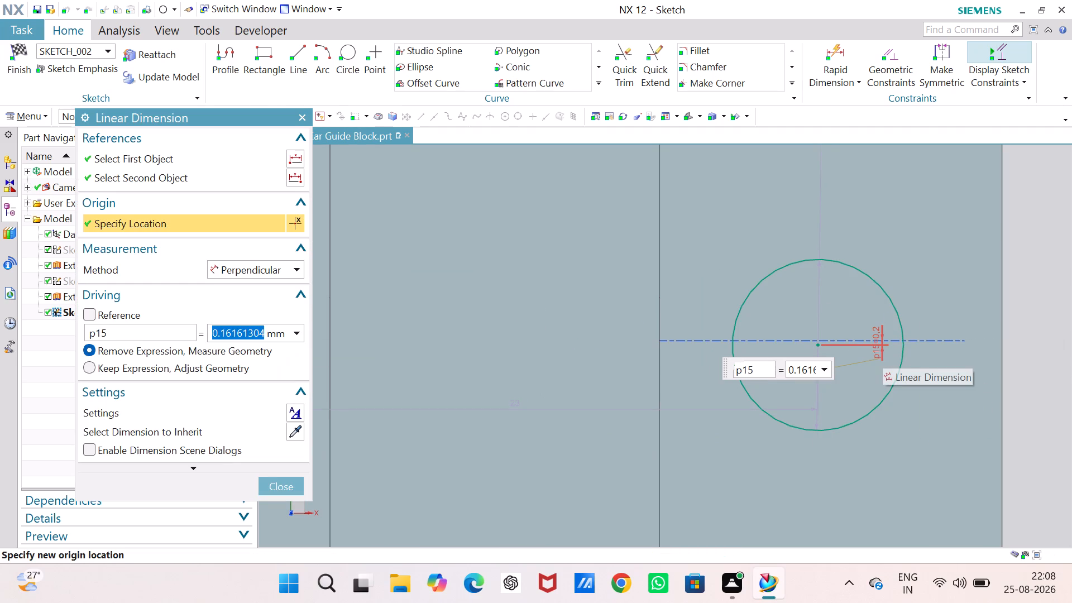
key(0)
key(Return)
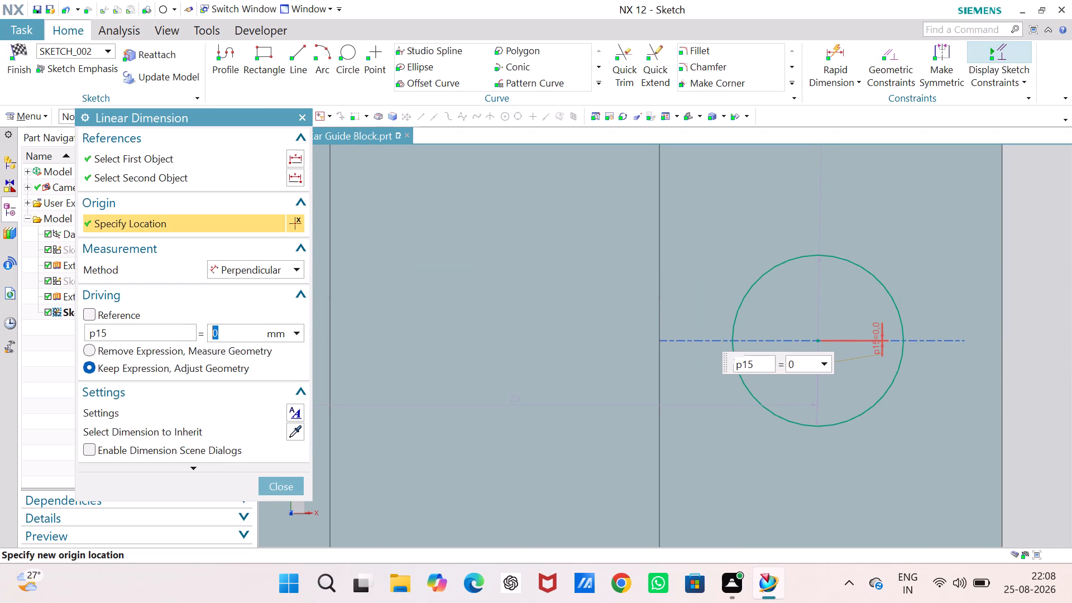
key(Escape)
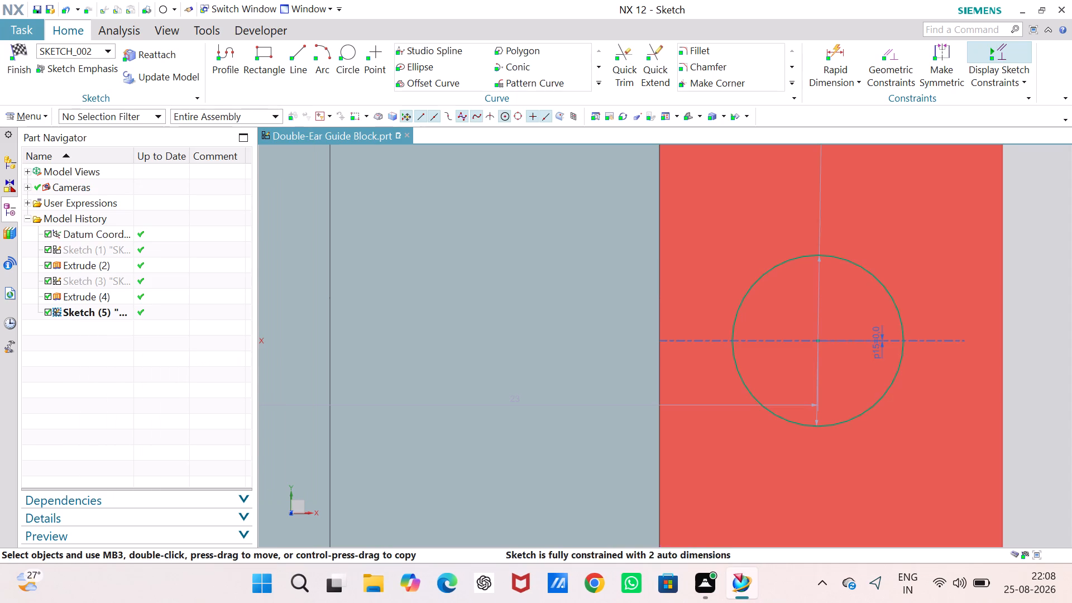
key(Escape)
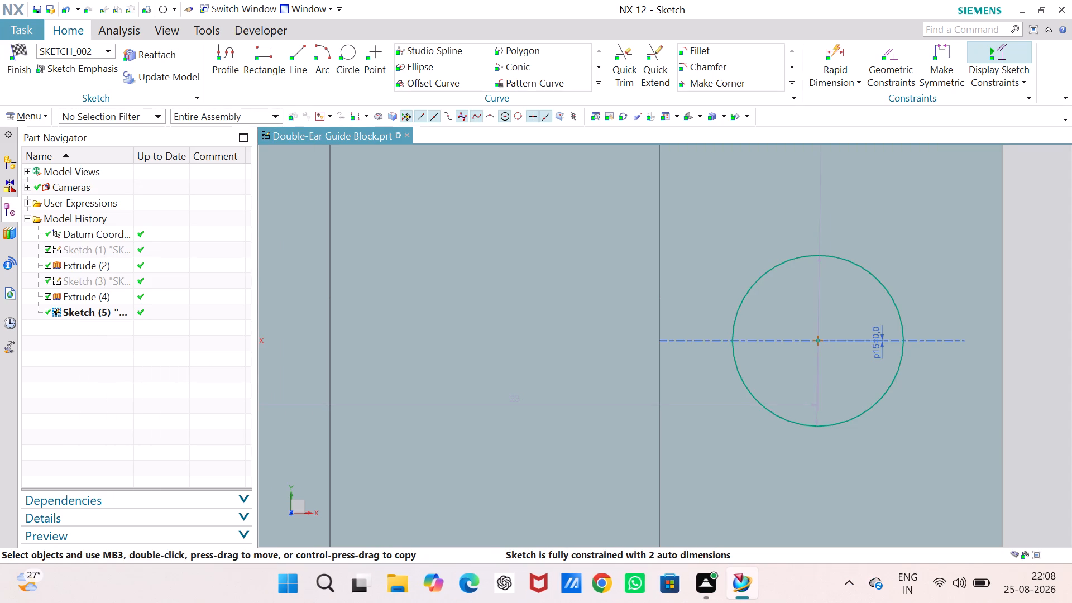
Set the foot circle's diameter to 7 mm.
double_click(820, 268)
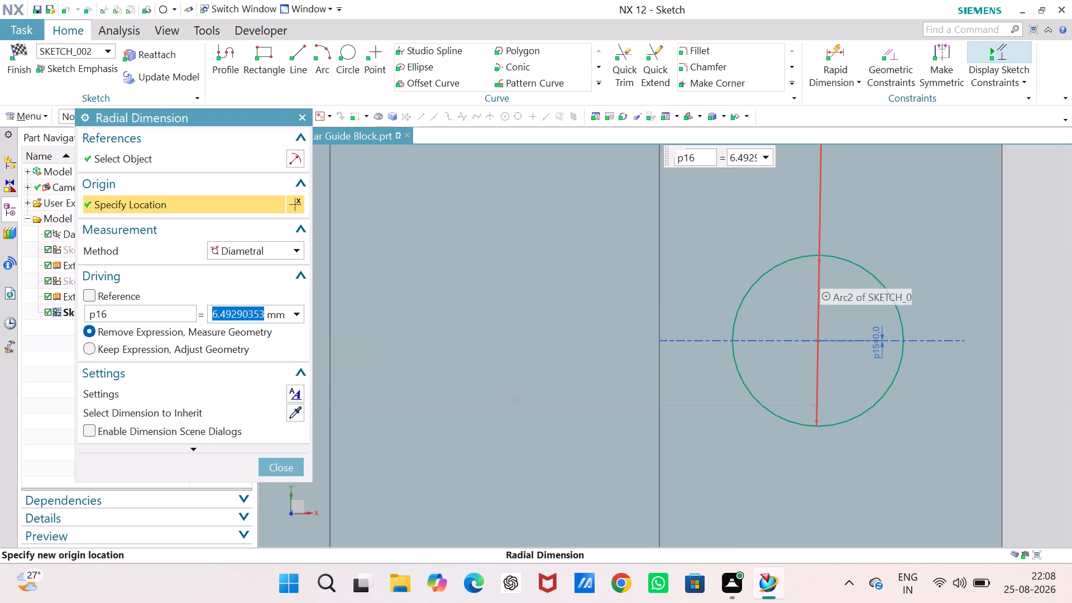
key(7)
key(Return)
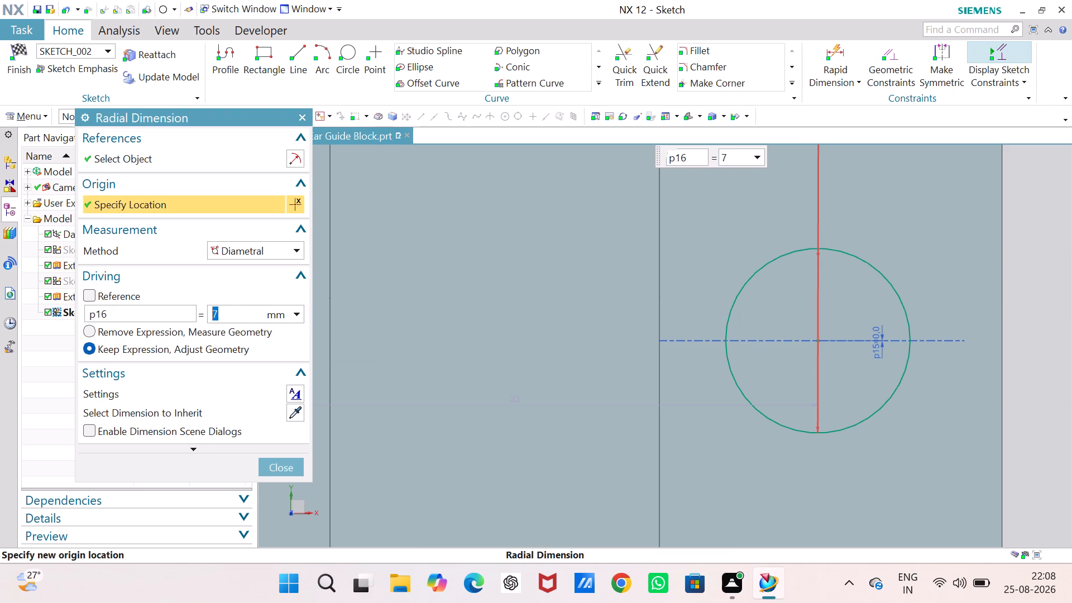
click(276, 462)
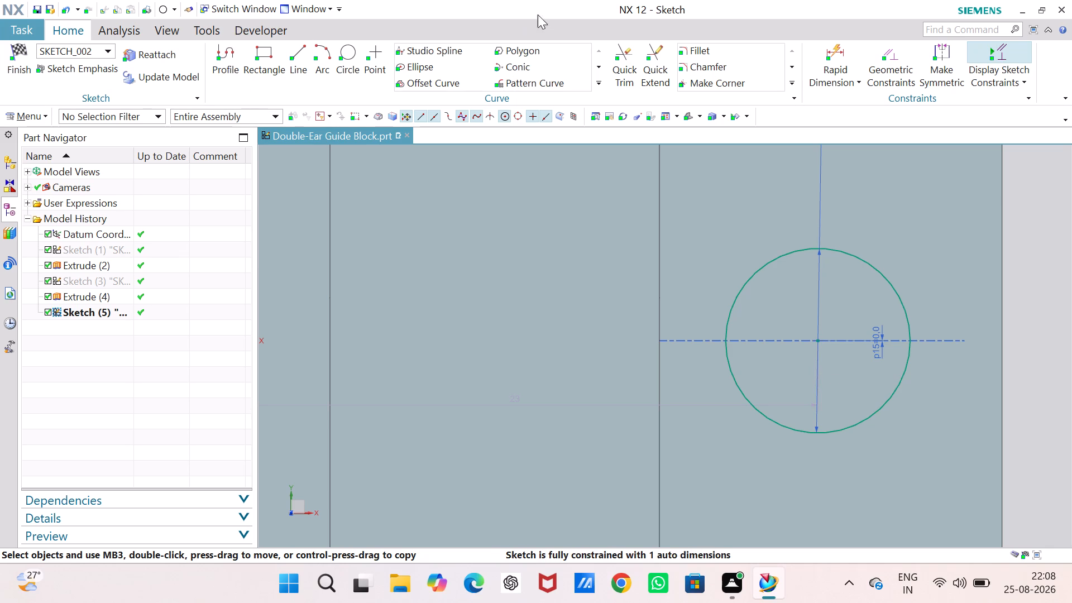
Add a rapid dimension between the circle's centre and the foot's outer end edge, placed below the circle.
click(832, 48)
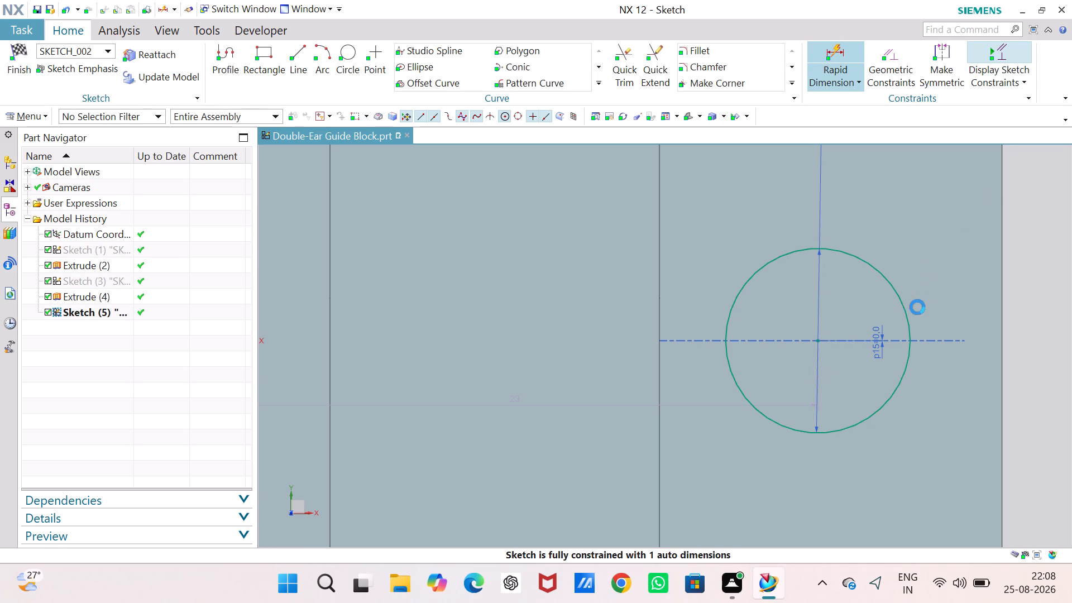
drag(819, 339, 833, 347)
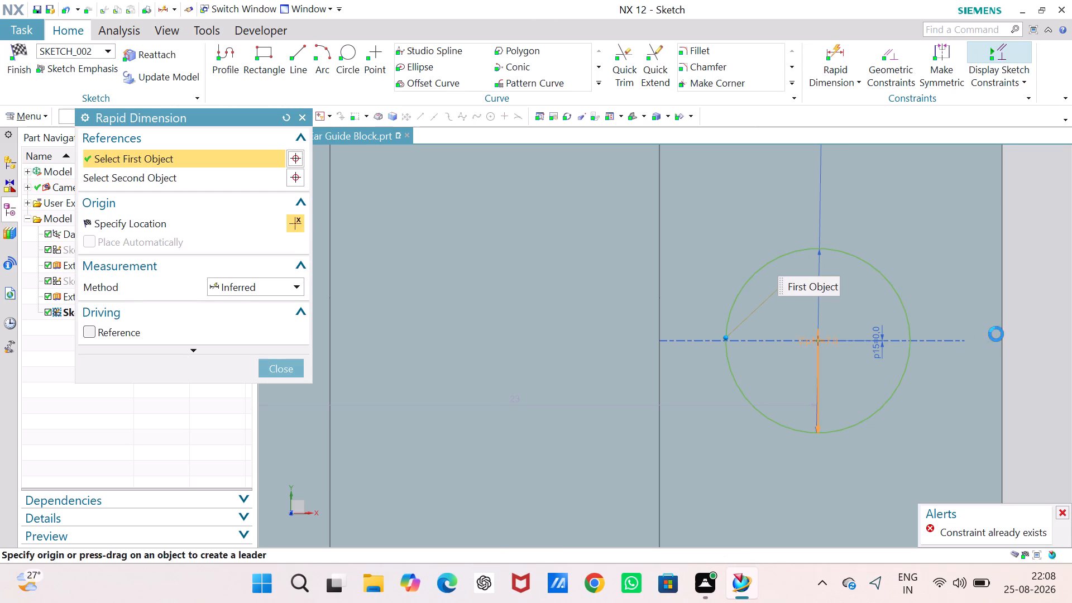
click(1001, 328)
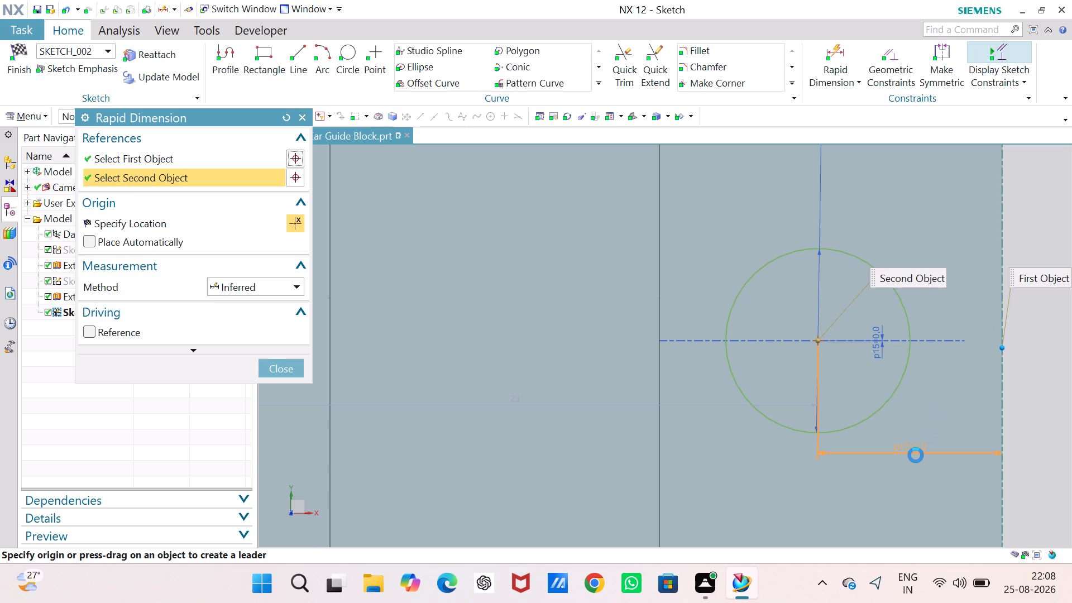
click(912, 460)
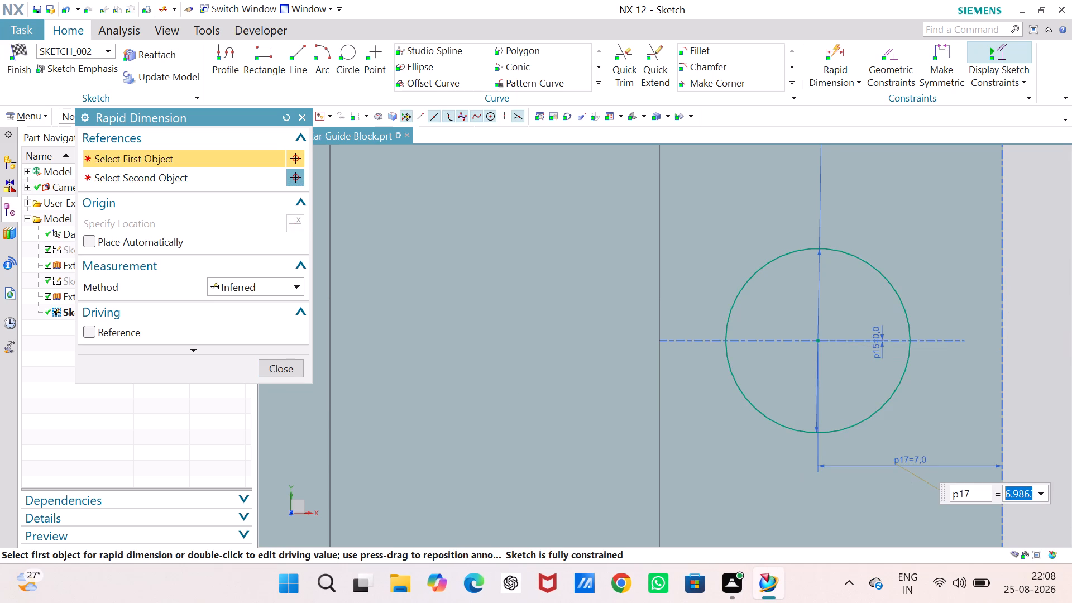
click(277, 363)
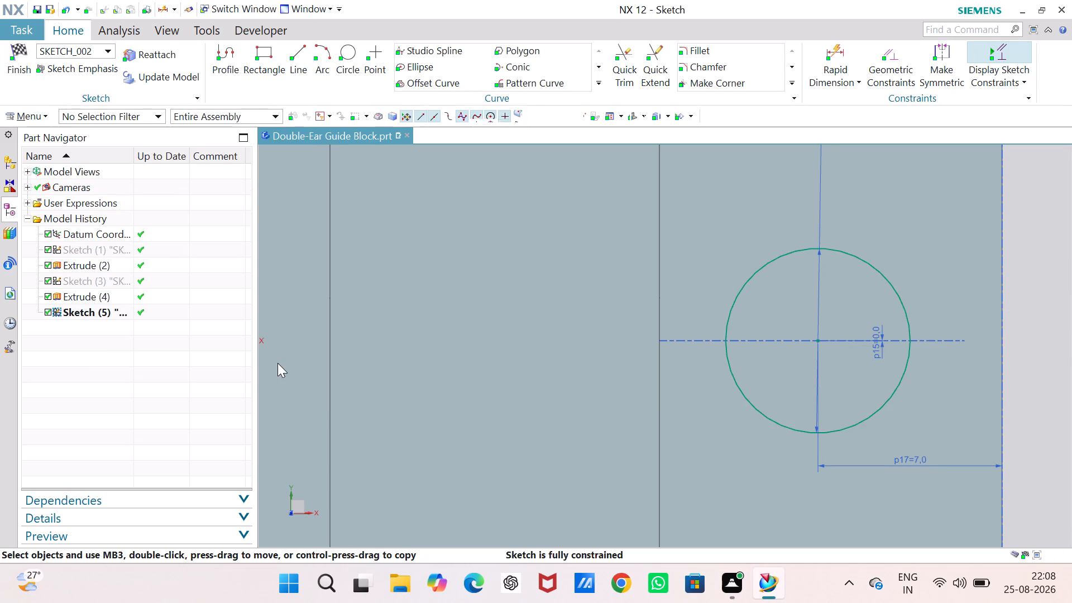
Set the distance from the circle's centre to the foot's outer end edge to 7 mm.
double_click(921, 461)
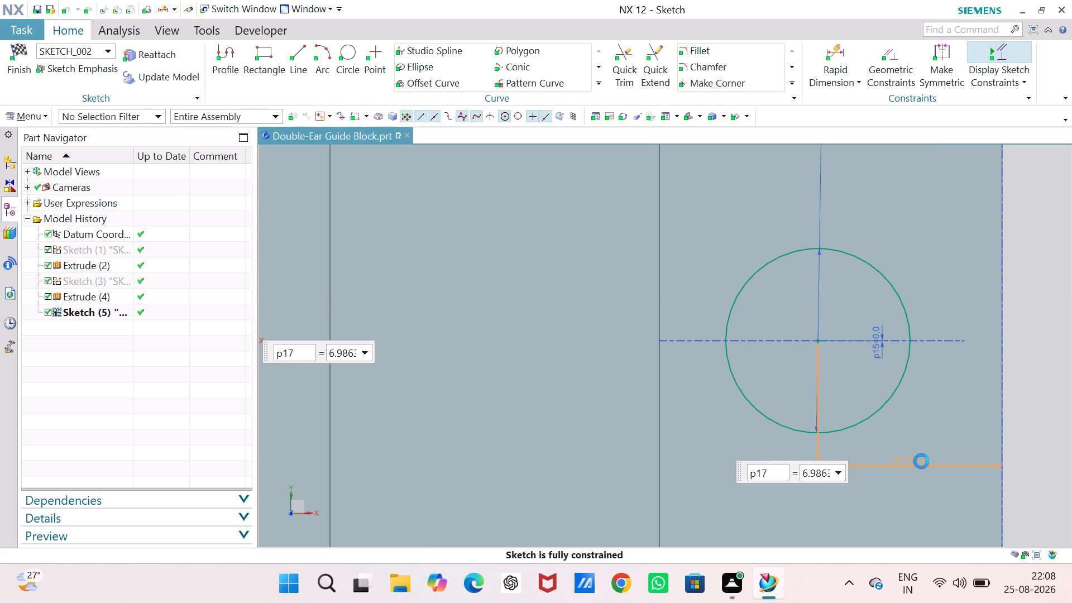
key(7)
key(Return)
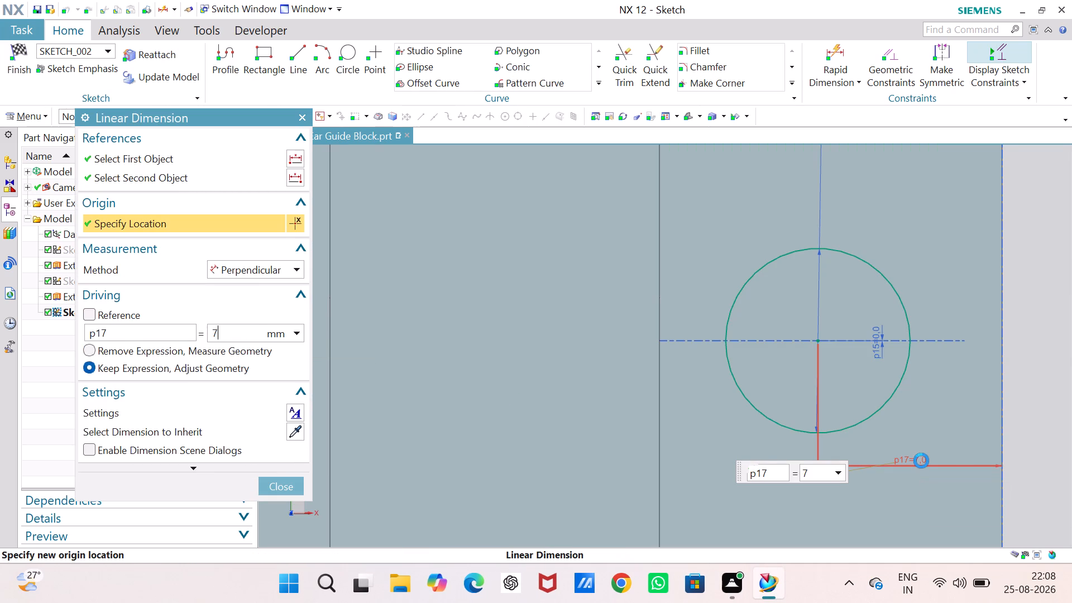
click(283, 487)
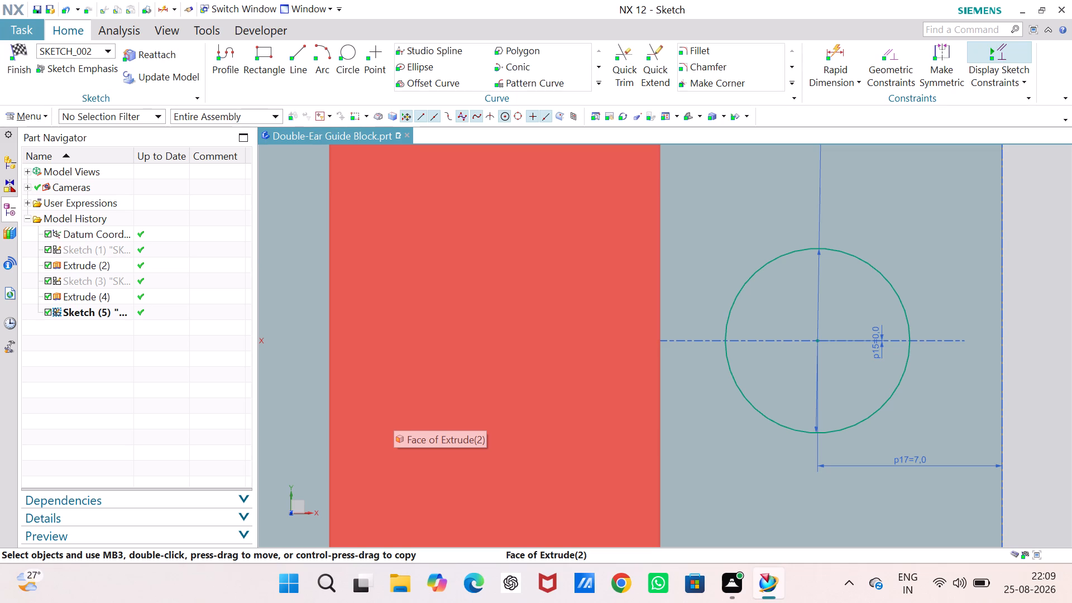
Draw a diagonal line across the foot's lower outer corner, from the end edge at about Y -4.3 to the lower edge.
scroll(714, 369, up, 2)
scroll(711, 344, down, 5)
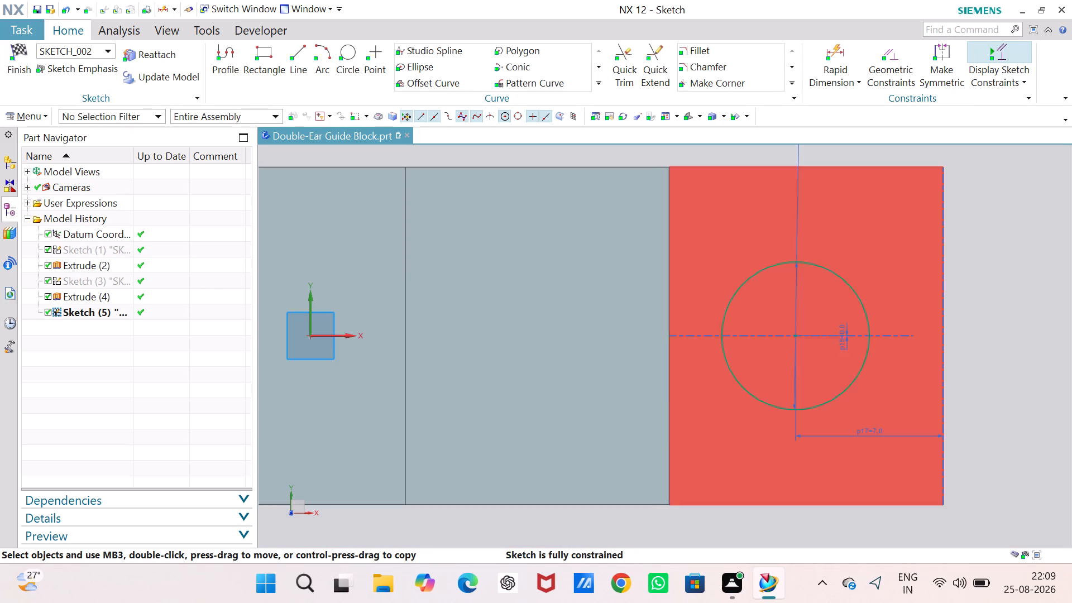
scroll(711, 341, down, 2)
scroll(914, 481, up, 2)
scroll(865, 457, up, 2)
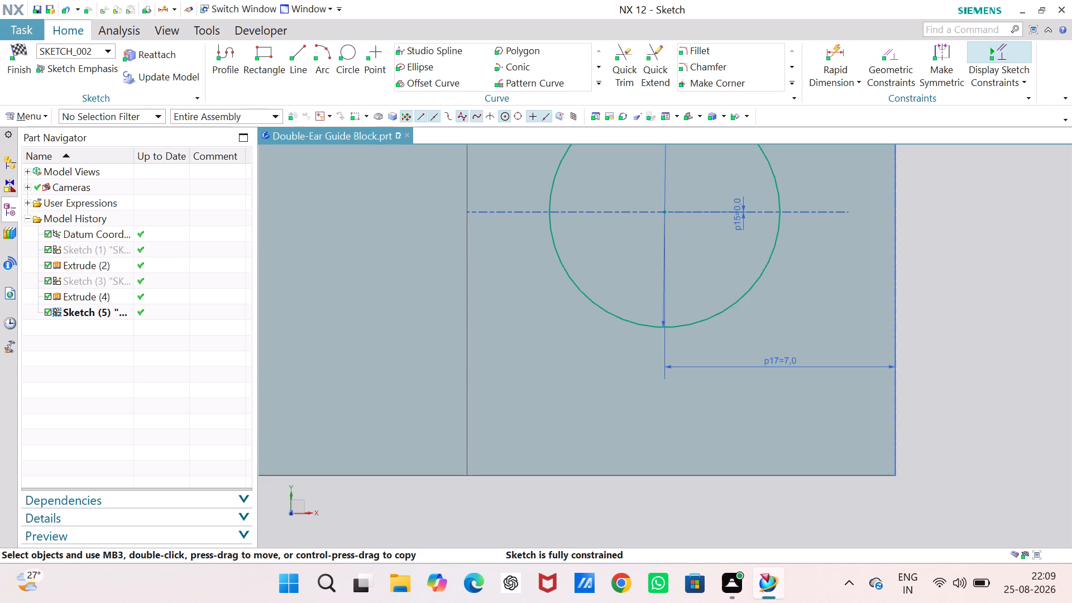
click(296, 54)
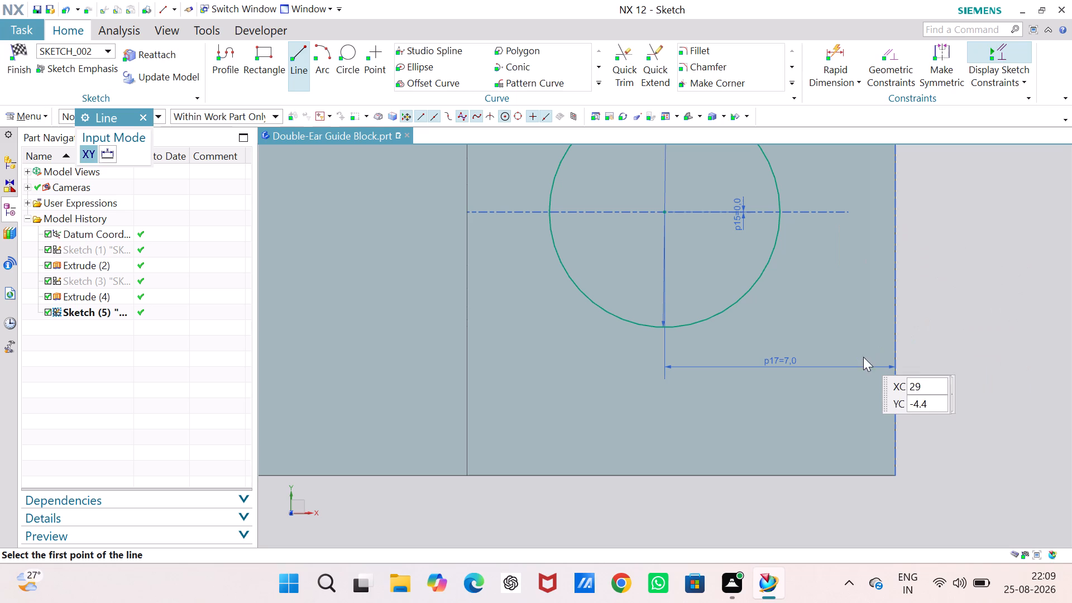
click(897, 355)
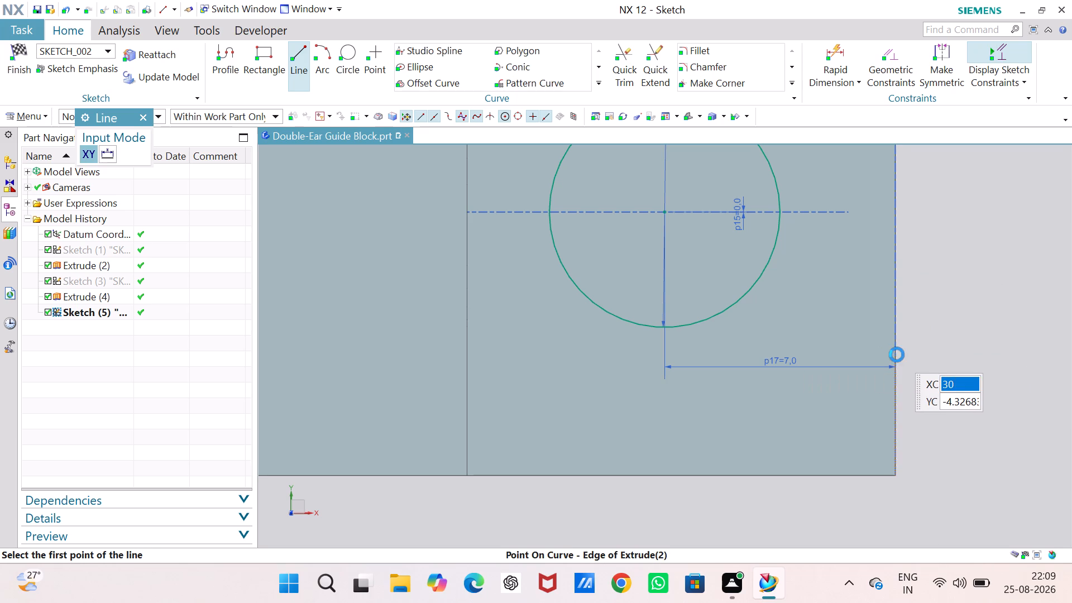
click(749, 473)
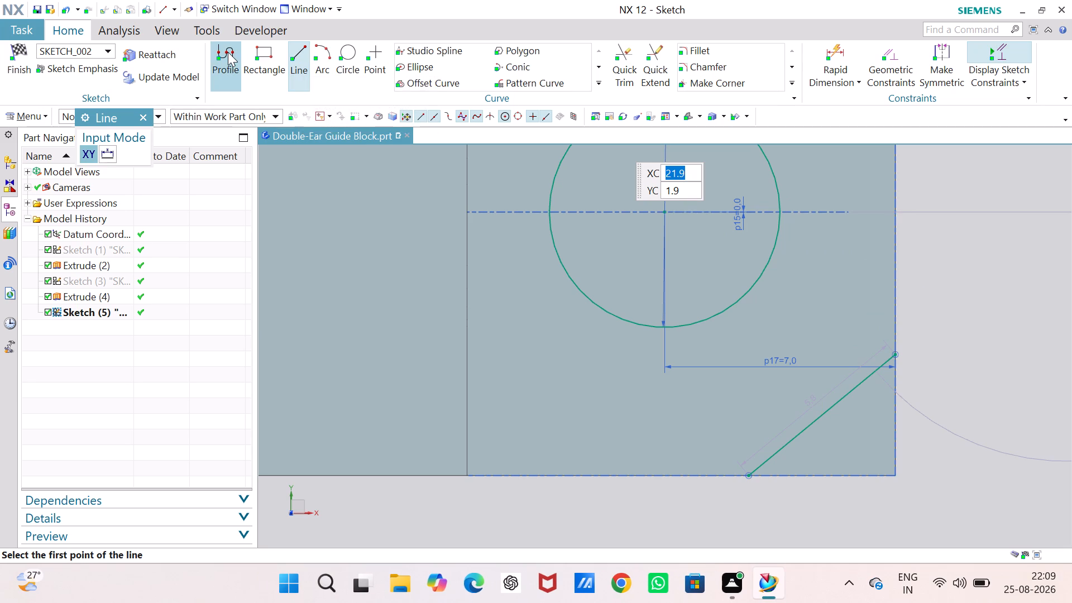
Dimension the diagonal's upper endpoint 10 mm from the foot's upper outer corner along the end edge.
click(837, 49)
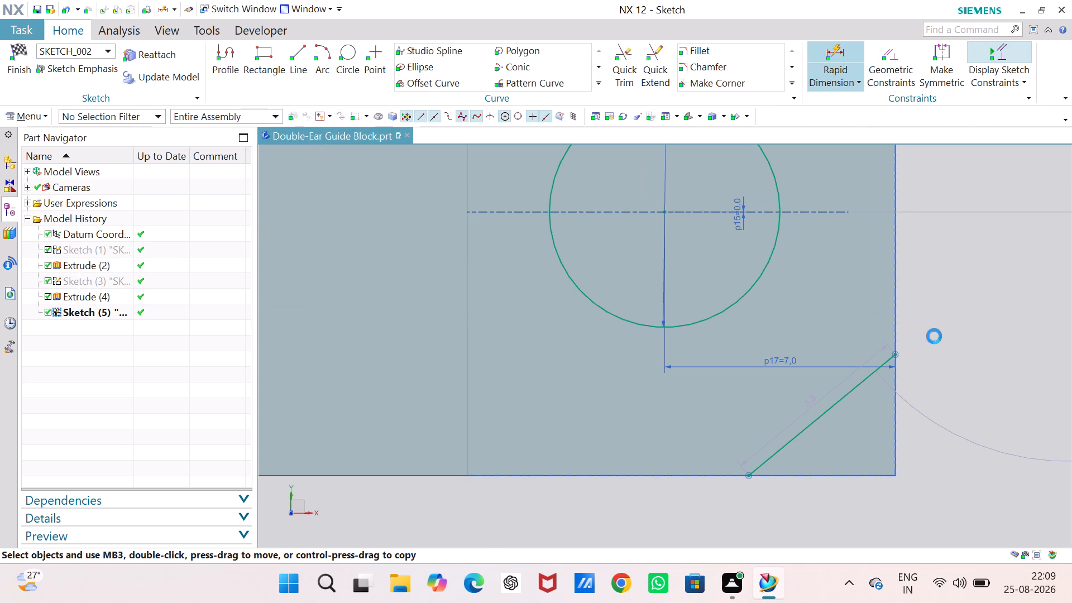
click(896, 355)
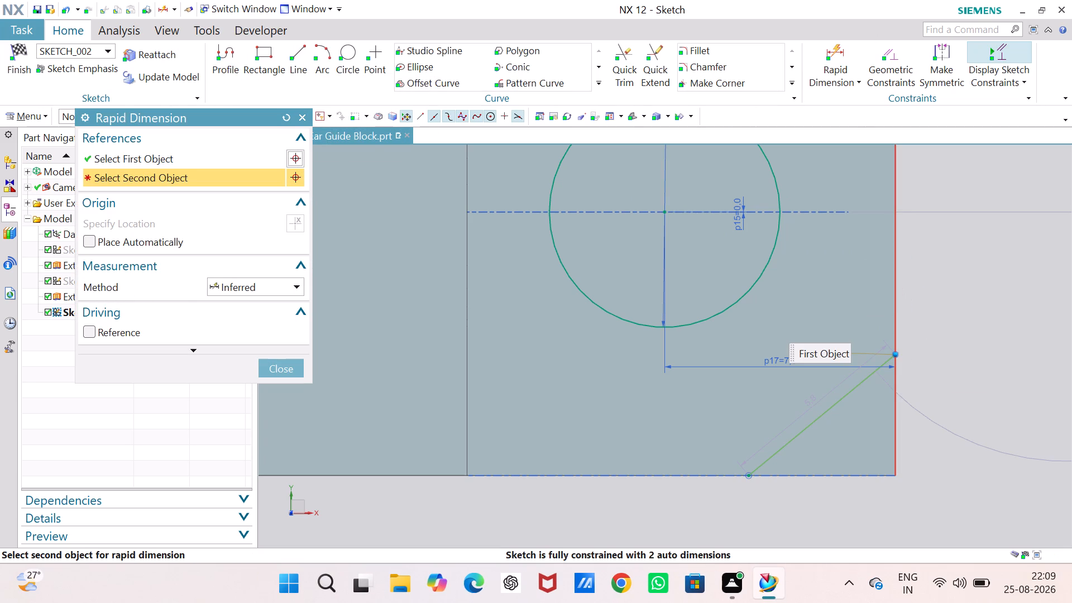
scroll(897, 285, up, 1)
scroll(897, 285, down, 11)
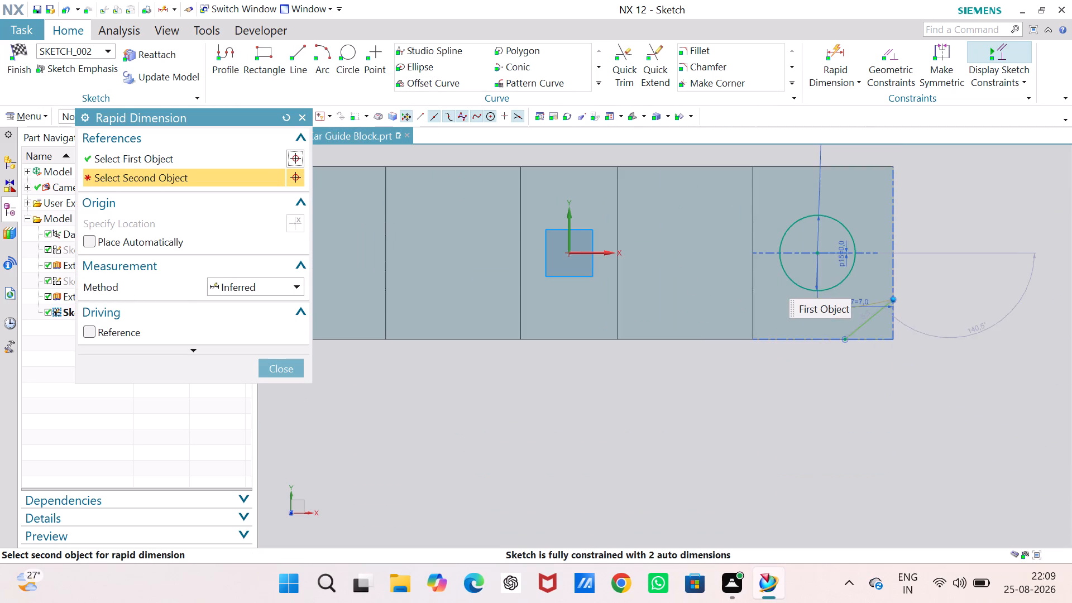
scroll(886, 164, up, 4)
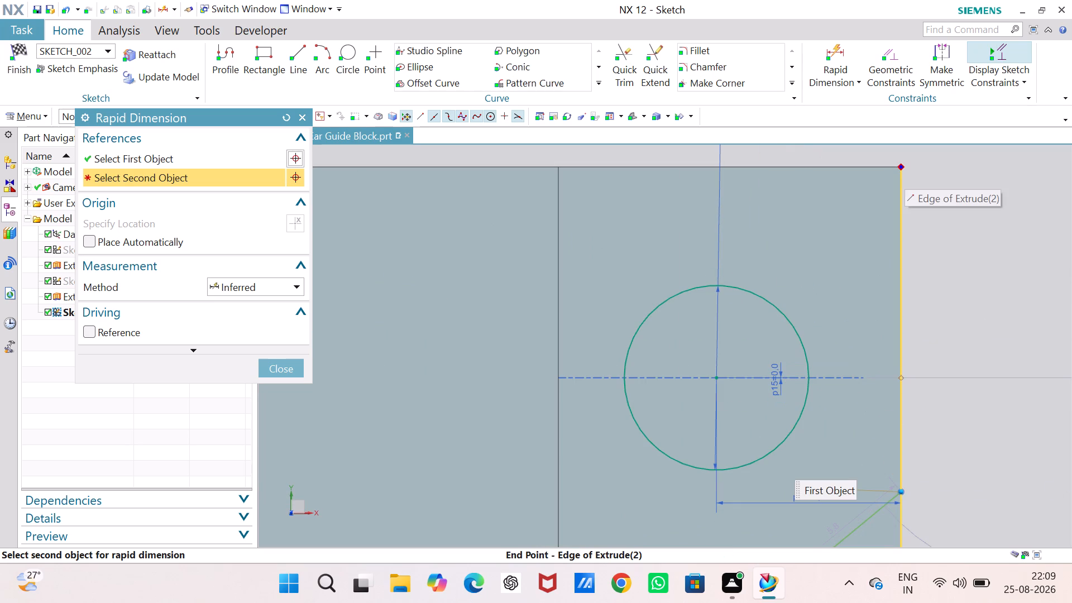
click(902, 167)
click(958, 269)
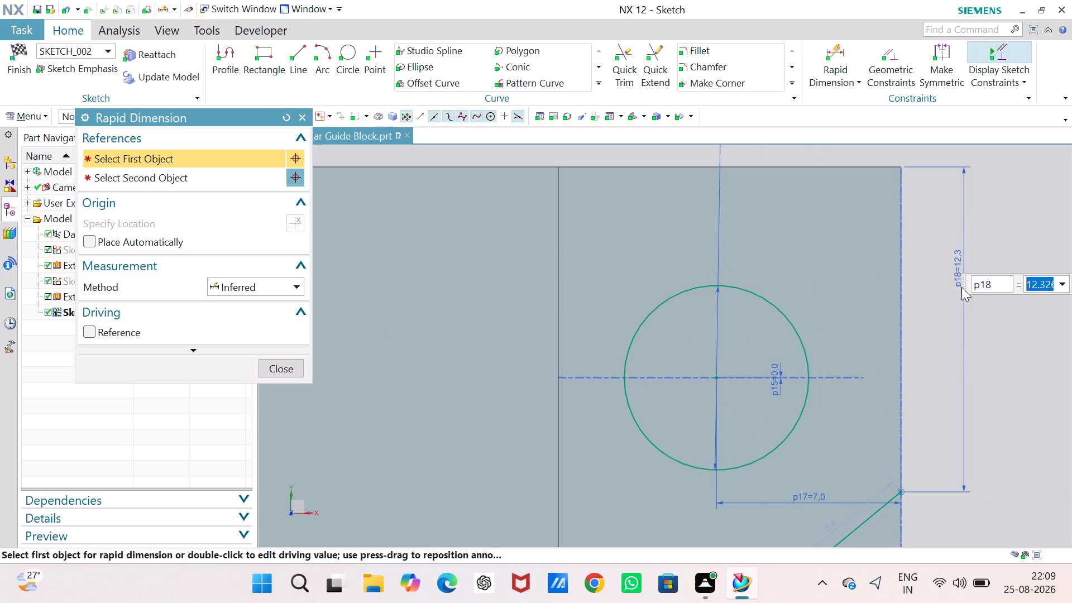
text(10)
key(Return)
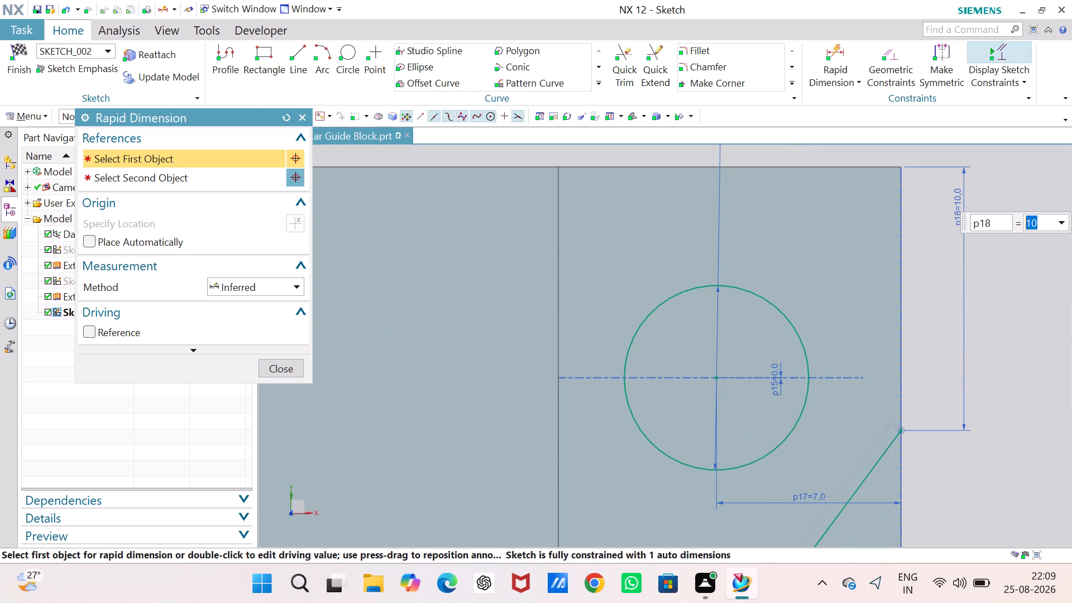
click(291, 369)
Close the corner triangle with profile lines from the diagonal's upper endpoint through the foot's lower outer corner to its lower endpoint.
scroll(784, 435, up, 2)
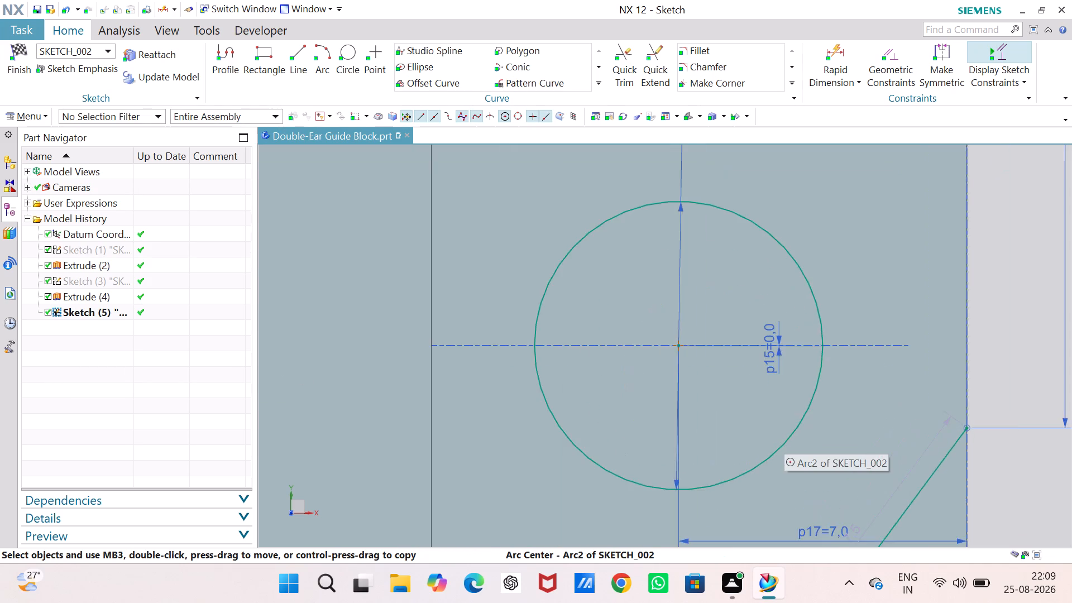
scroll(784, 435, down, 6)
scroll(789, 521, up, 2)
scroll(789, 518, down, 3)
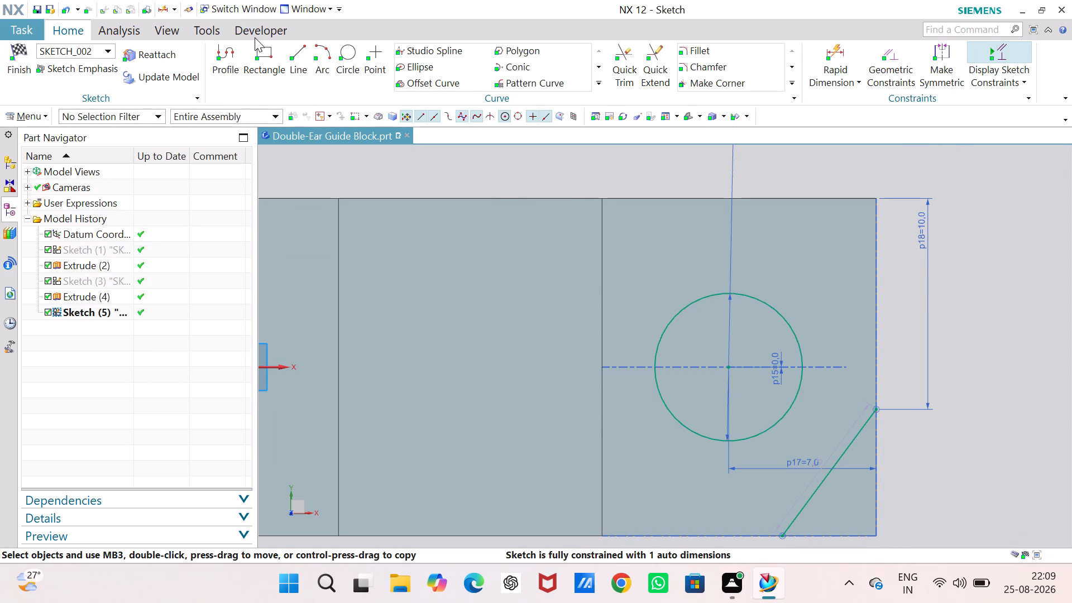
click(227, 55)
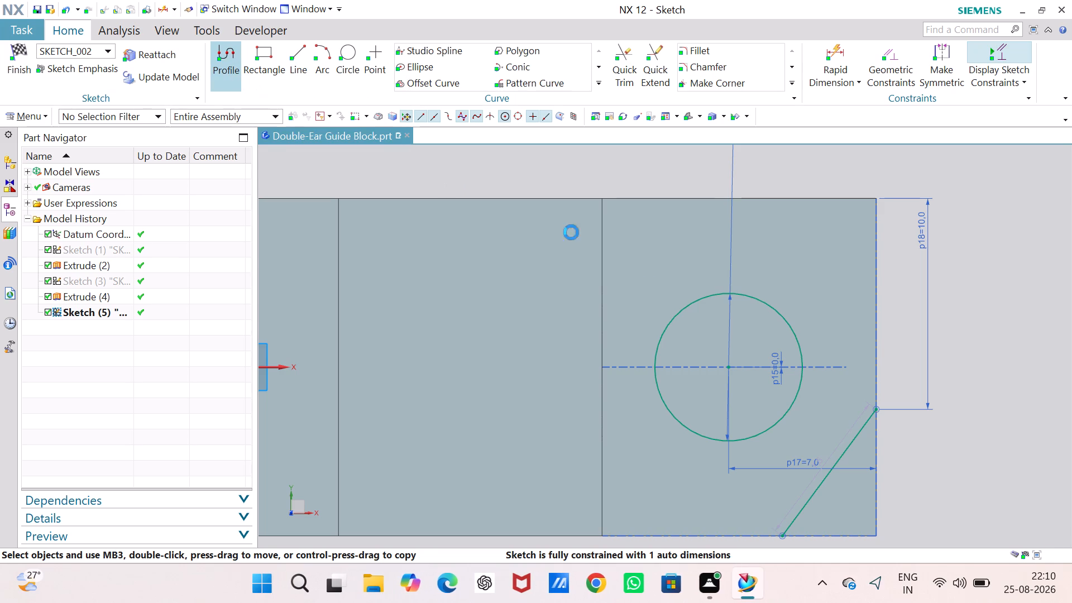
click(877, 410)
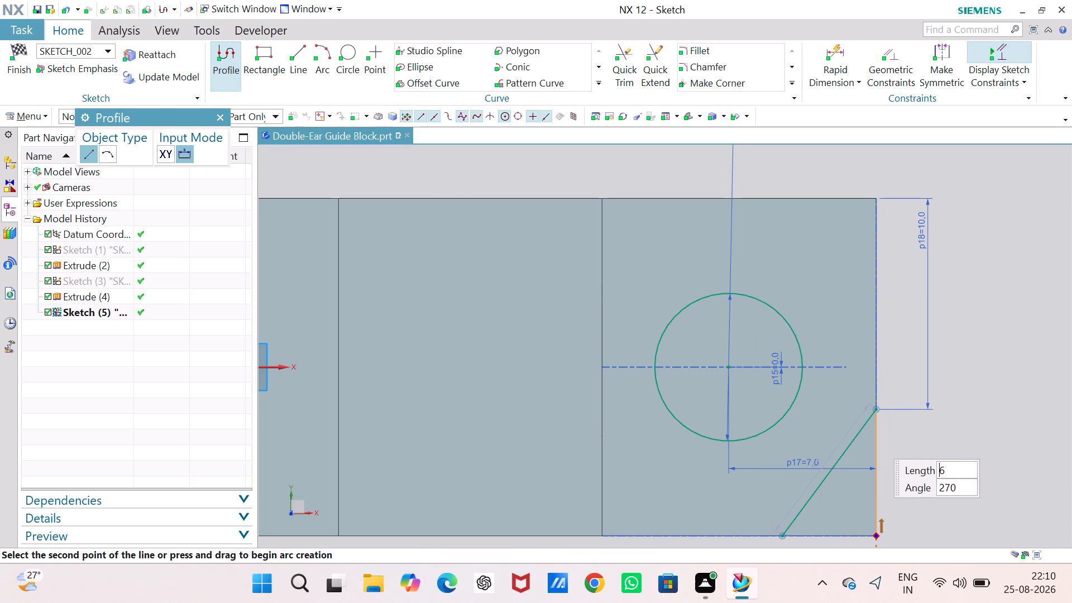
click(875, 534)
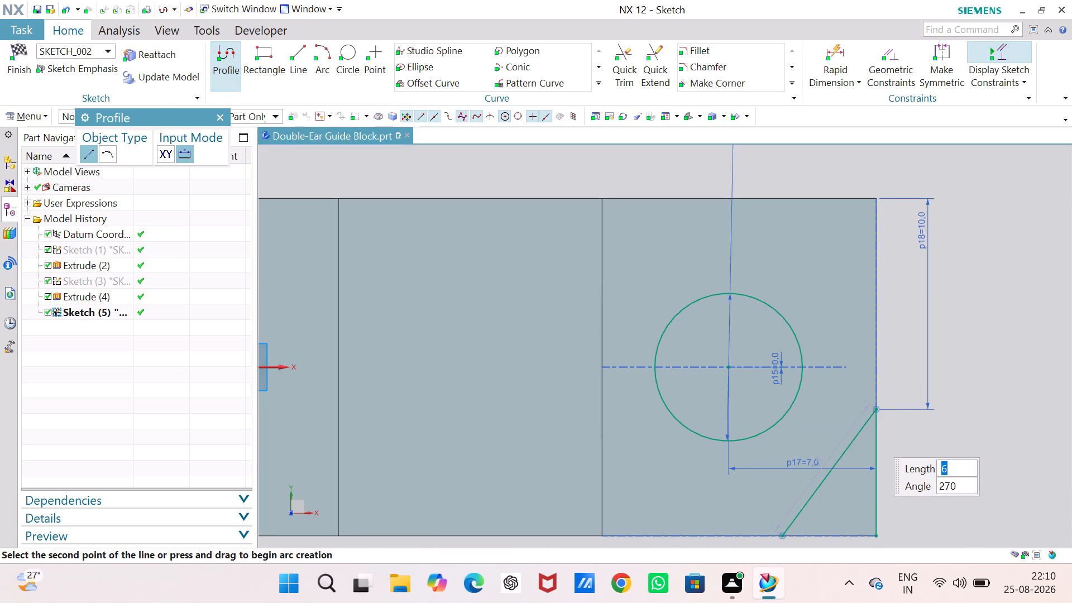
click(781, 539)
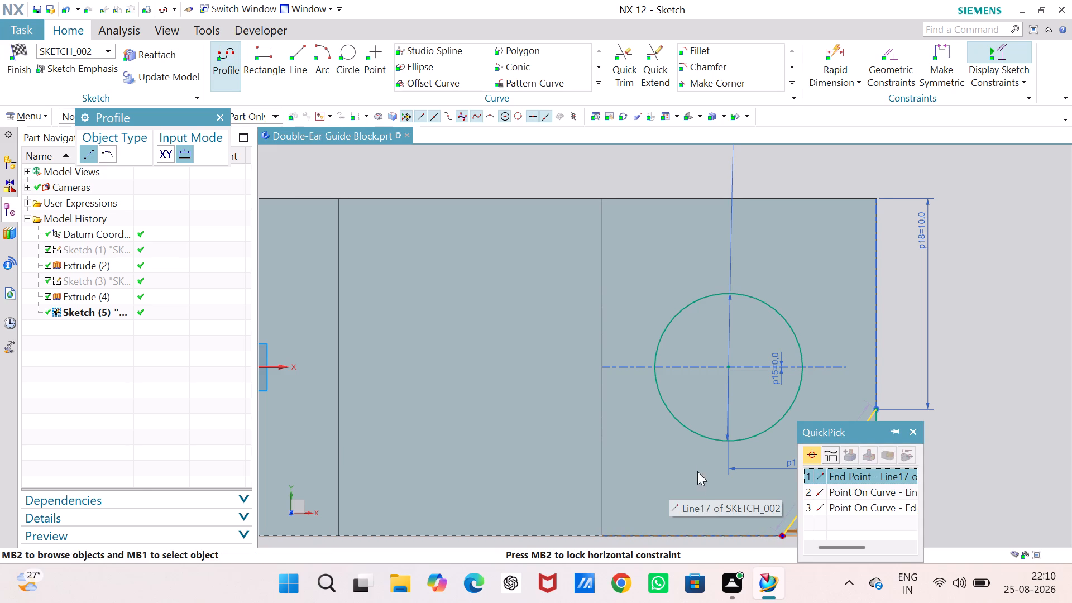
click(826, 475)
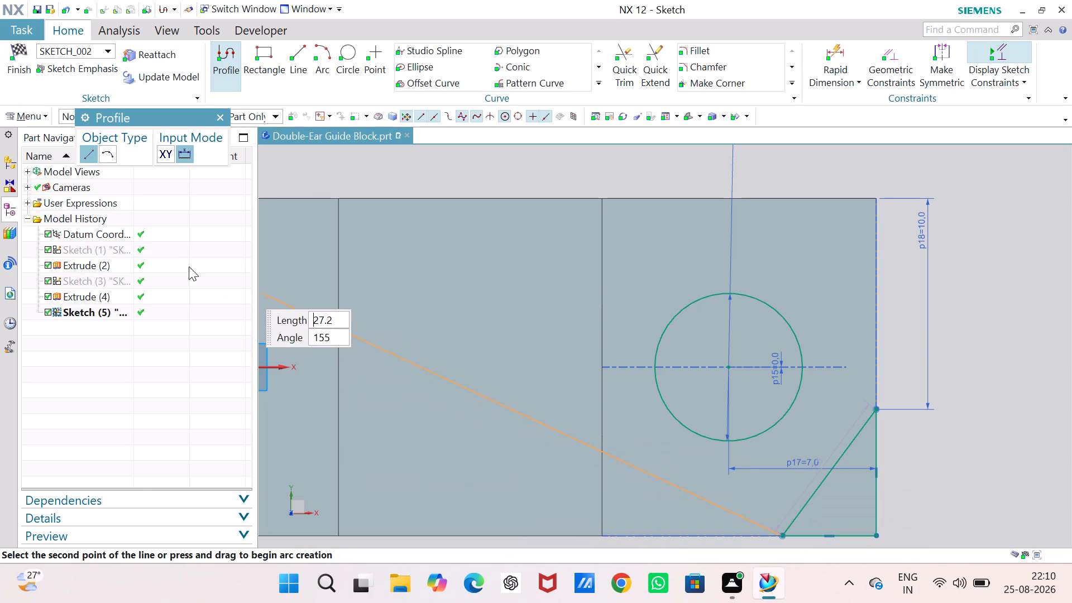
click(221, 119)
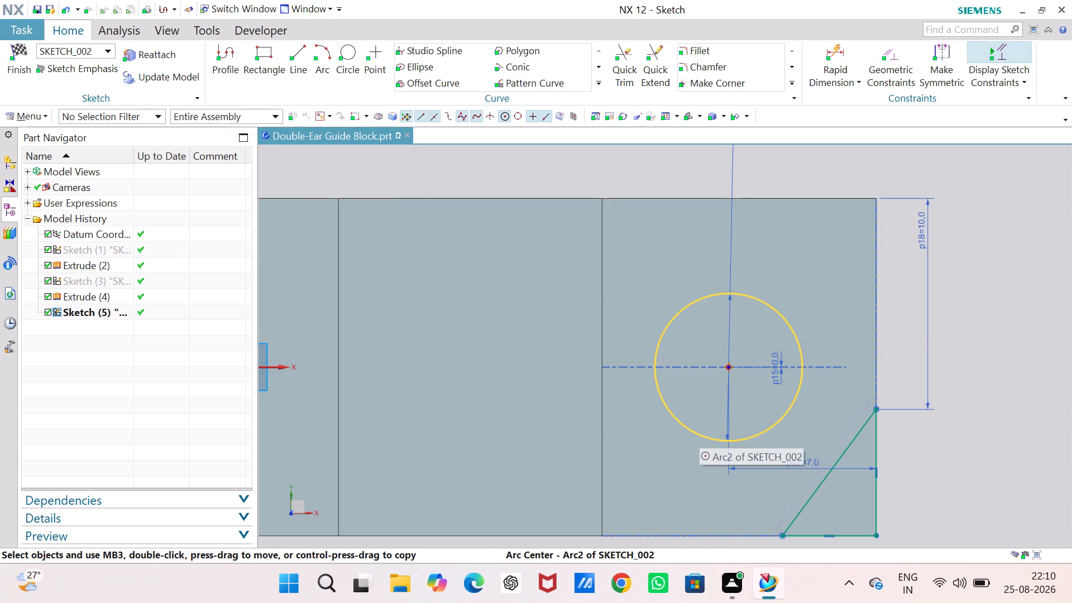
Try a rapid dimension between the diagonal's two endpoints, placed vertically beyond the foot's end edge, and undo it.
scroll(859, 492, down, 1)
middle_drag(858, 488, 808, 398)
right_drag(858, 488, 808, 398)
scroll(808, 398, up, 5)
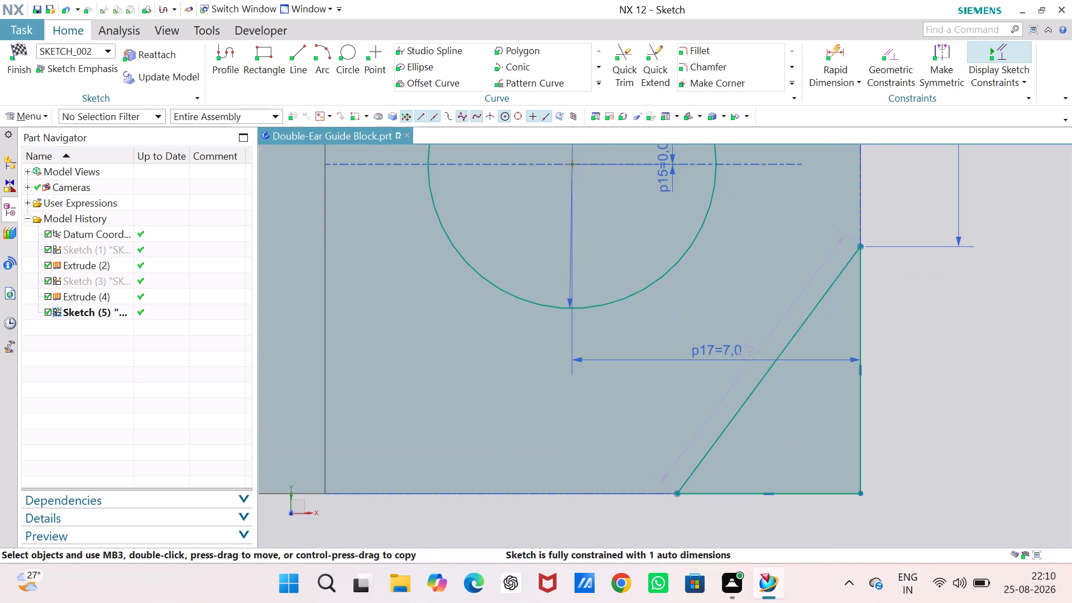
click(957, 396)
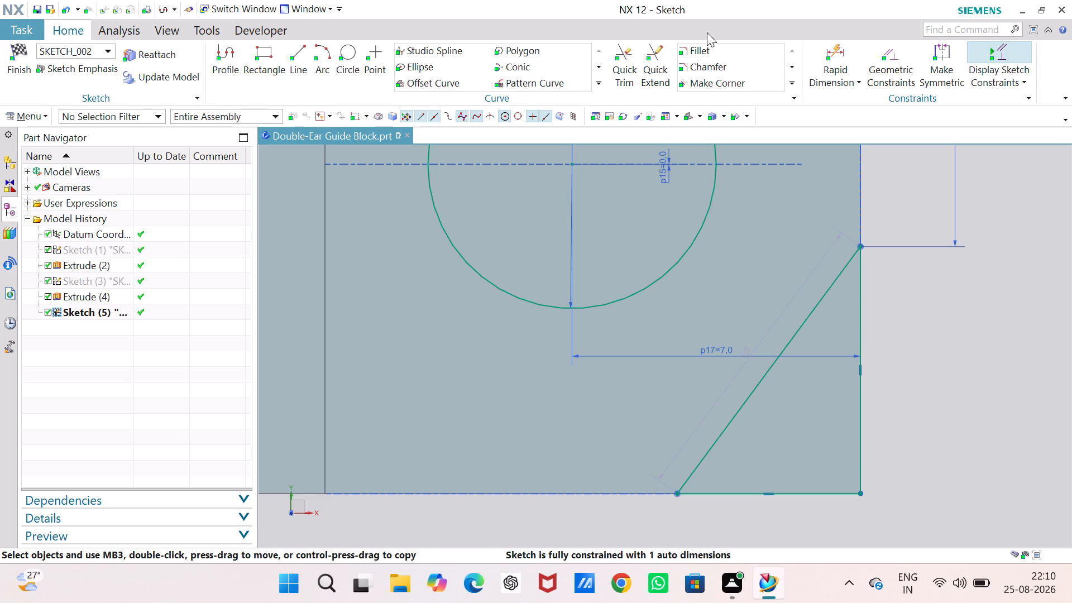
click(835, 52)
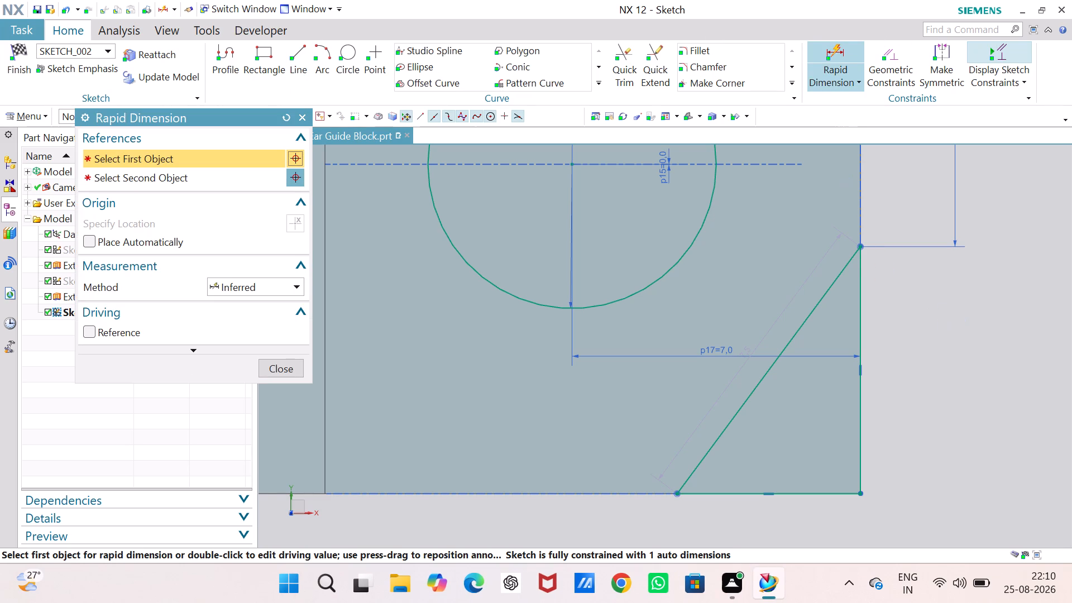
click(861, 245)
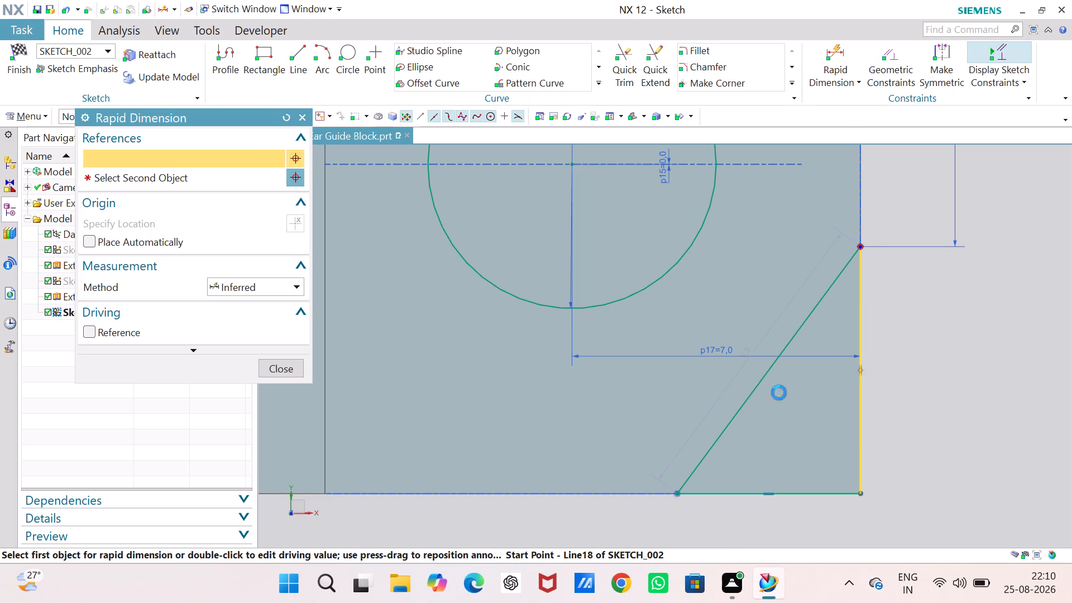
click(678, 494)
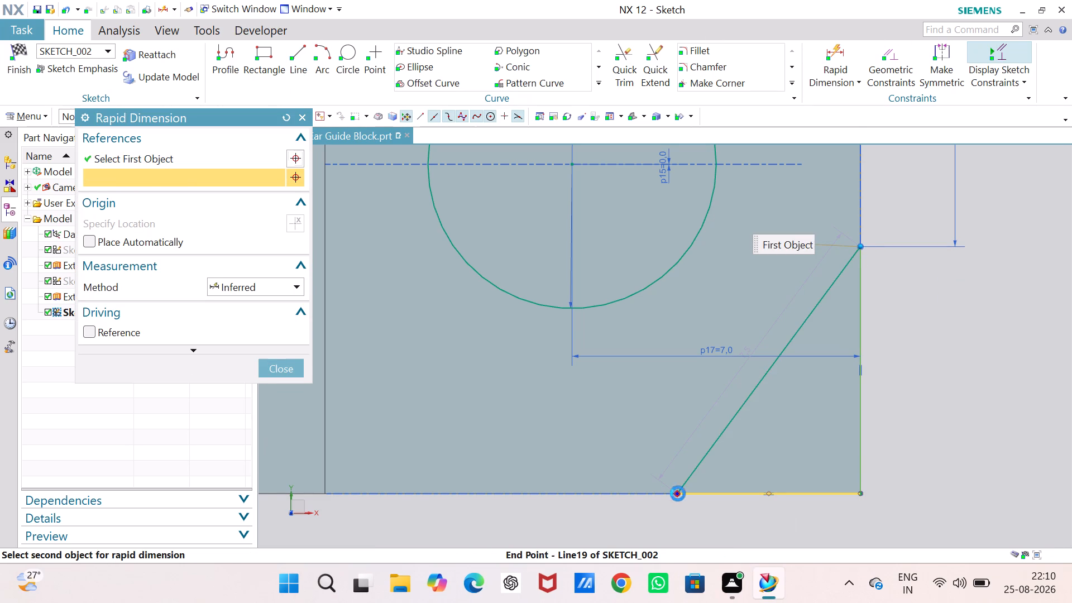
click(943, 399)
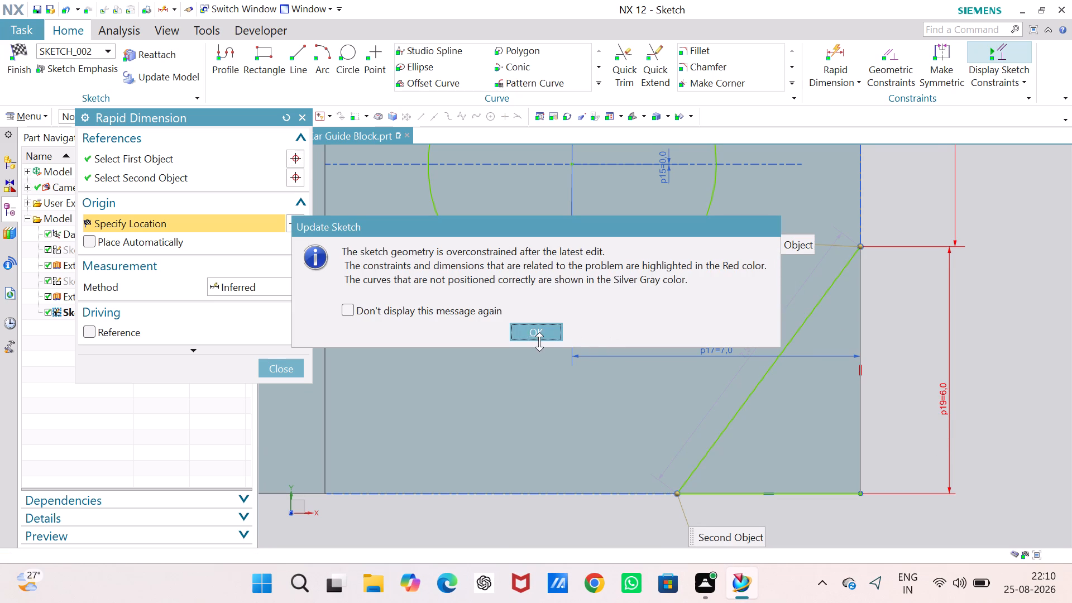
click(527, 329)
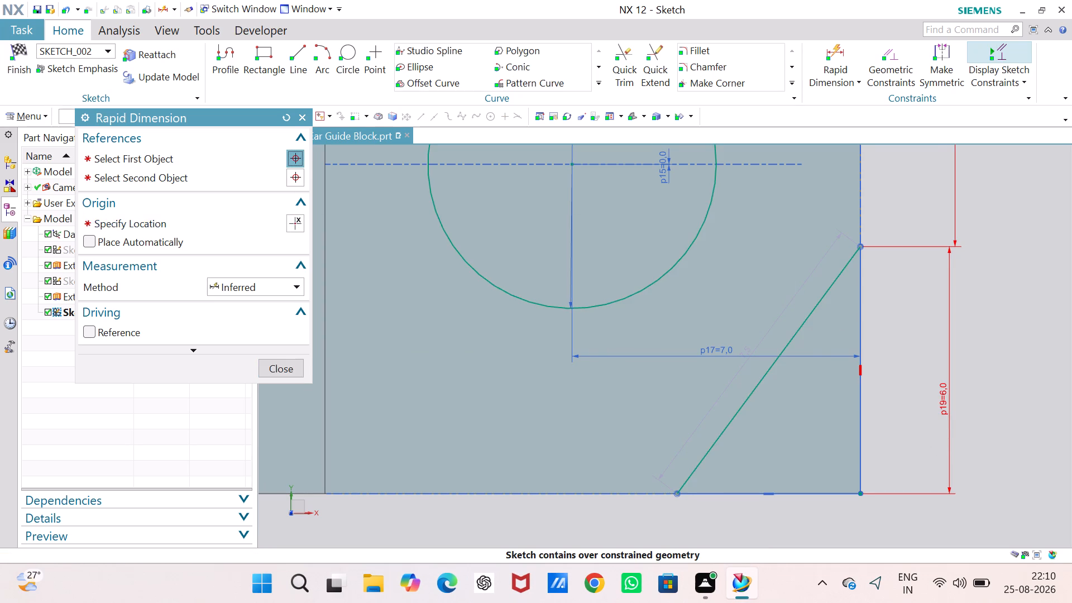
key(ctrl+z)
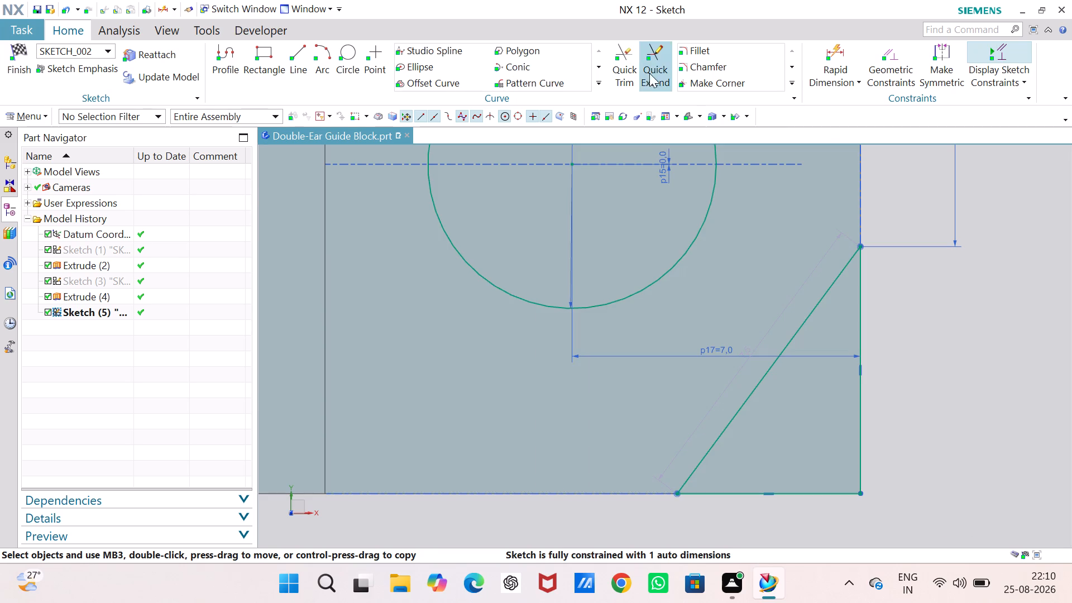
Dimension the triangle's bottom line below the foot and set its length to 6 mm.
click(850, 54)
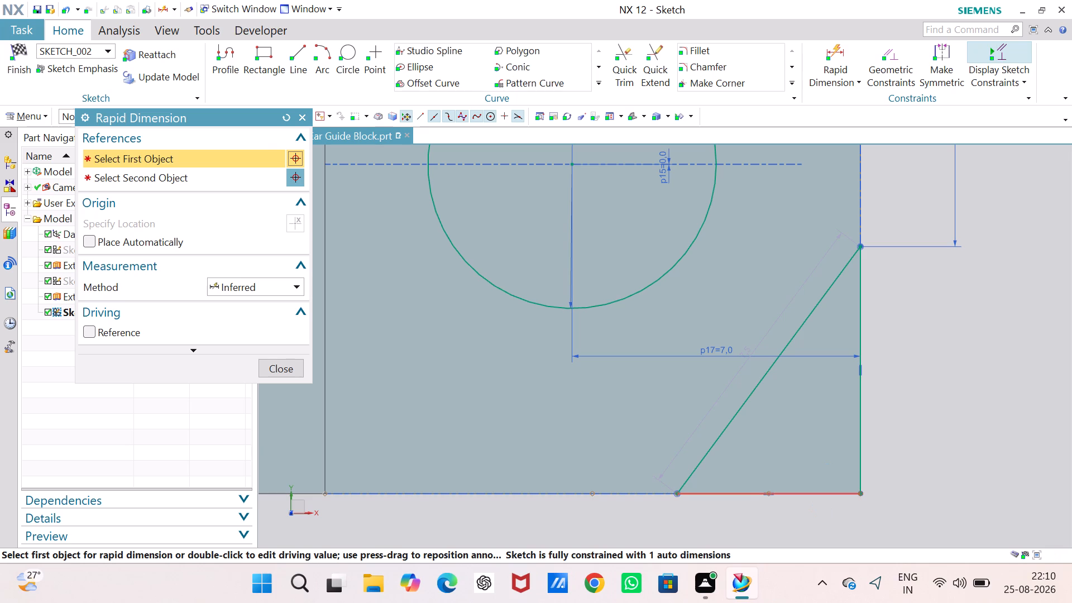
click(813, 493)
click(798, 525)
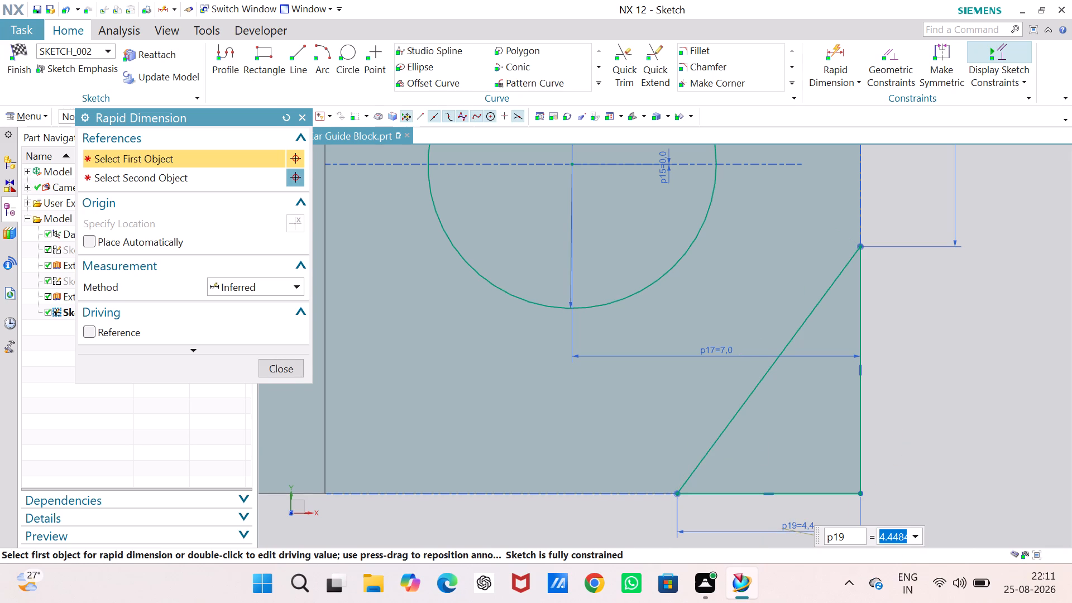
key(6)
key(Return)
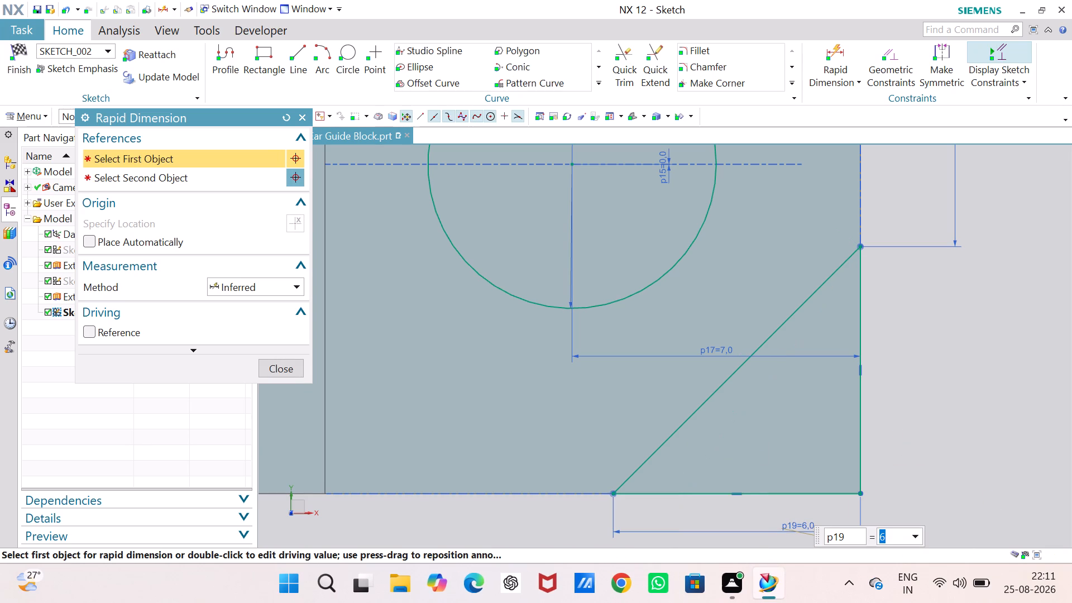
click(278, 363)
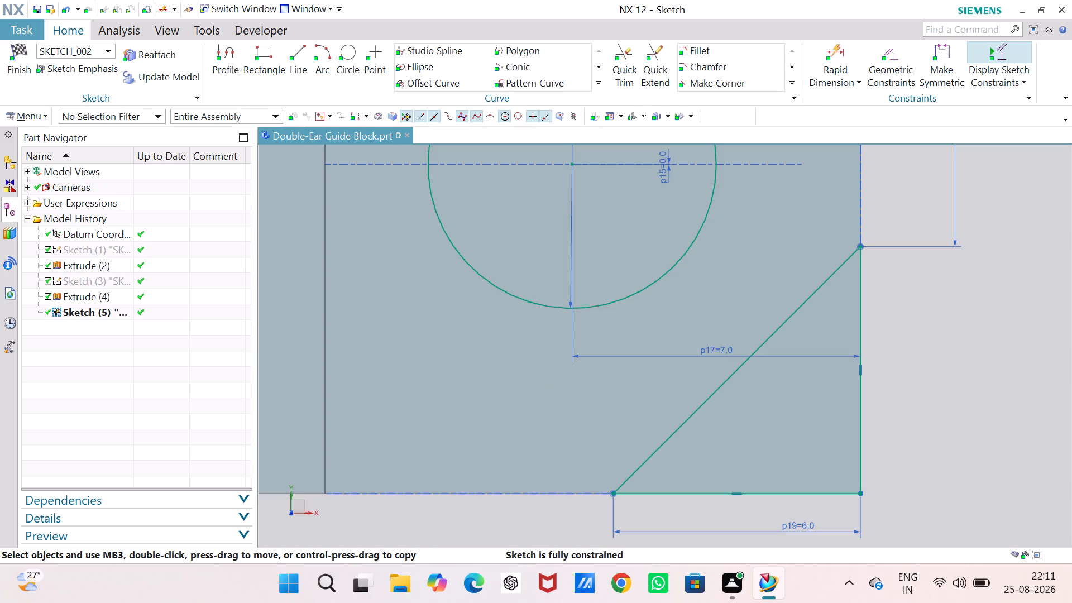
scroll(571, 414, up, 1)
scroll(571, 407, down, 7)
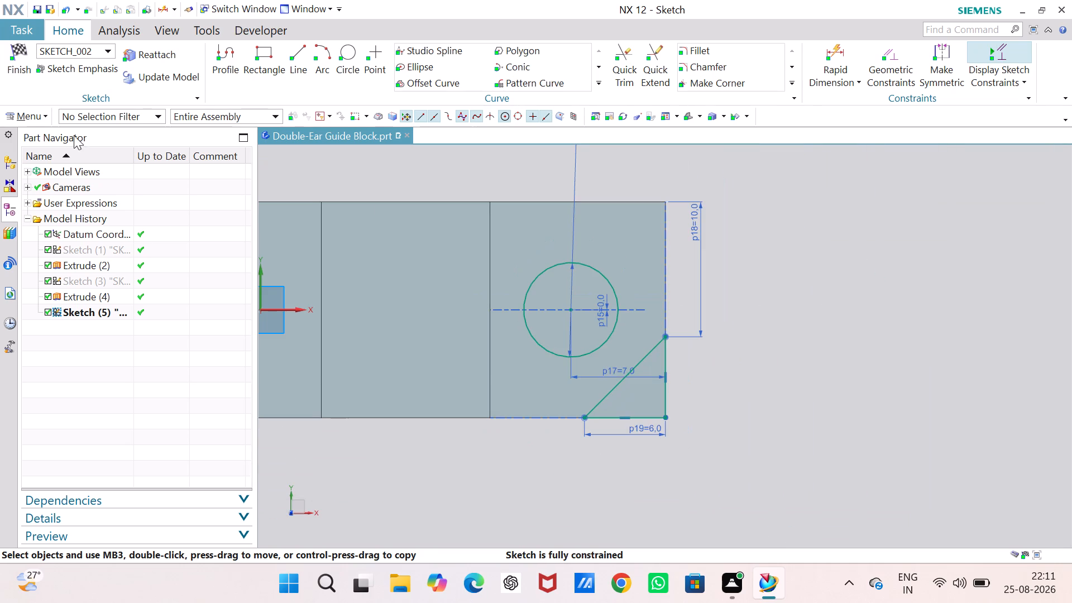
Finish the sketch and extrude its circle and corner triangle as a Subtract cut with the start limit set to Through All.
click(18, 54)
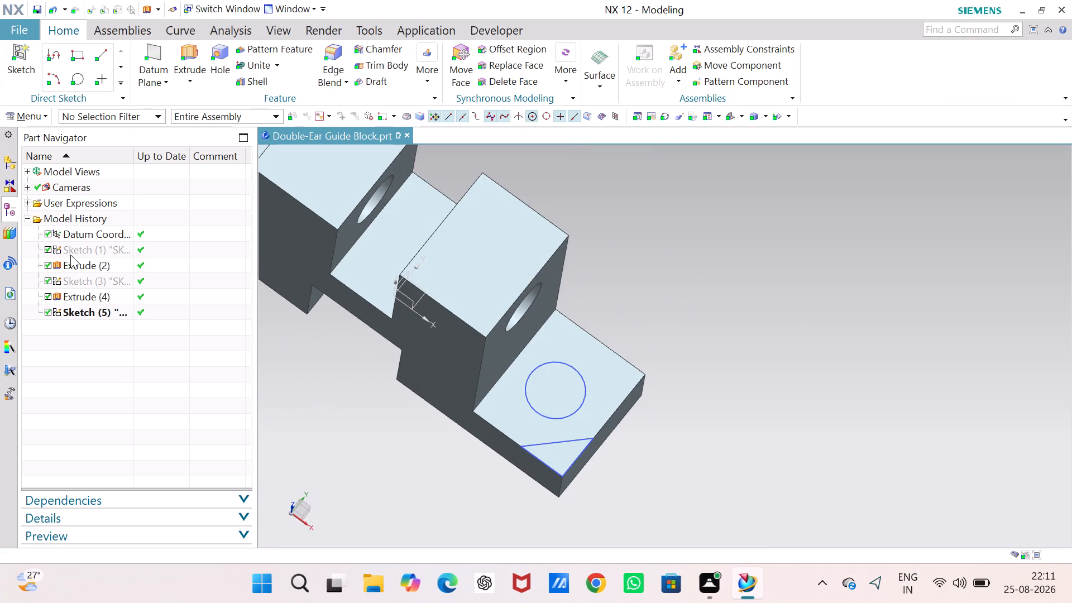
click(192, 54)
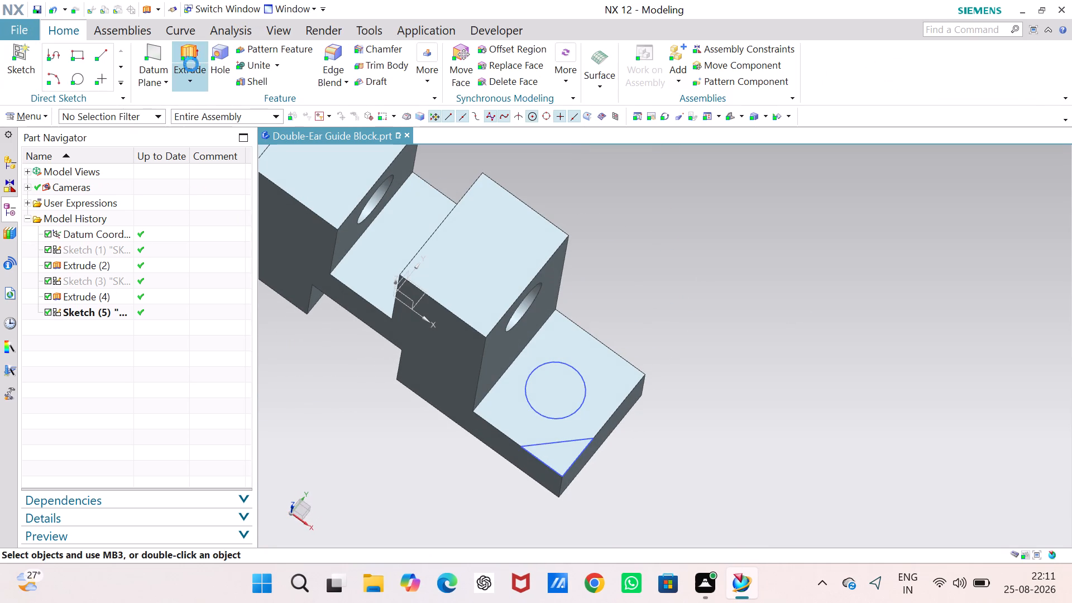
click(64, 310)
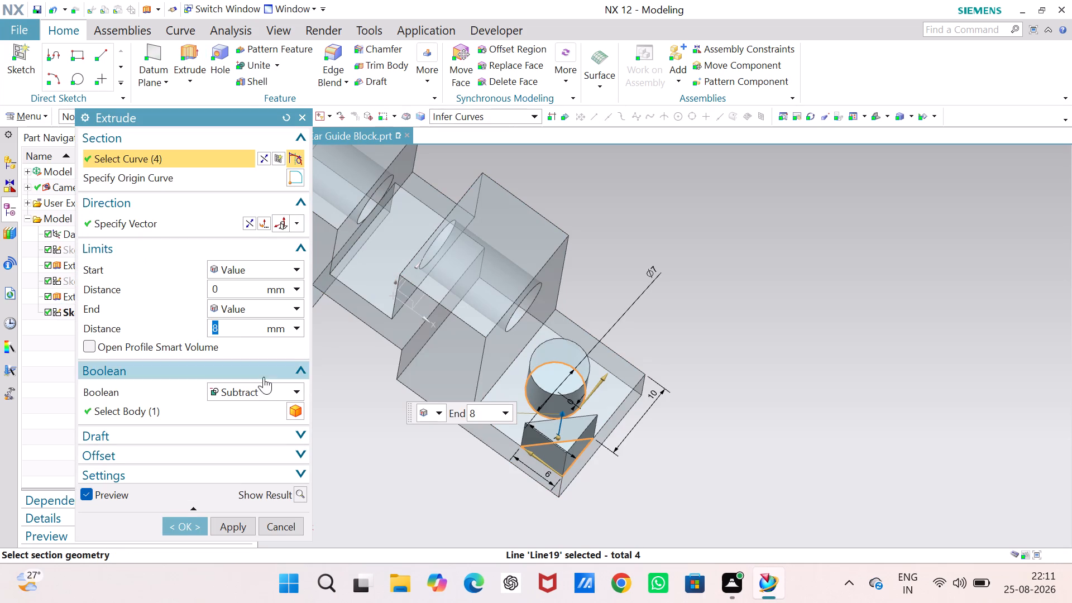
click(286, 266)
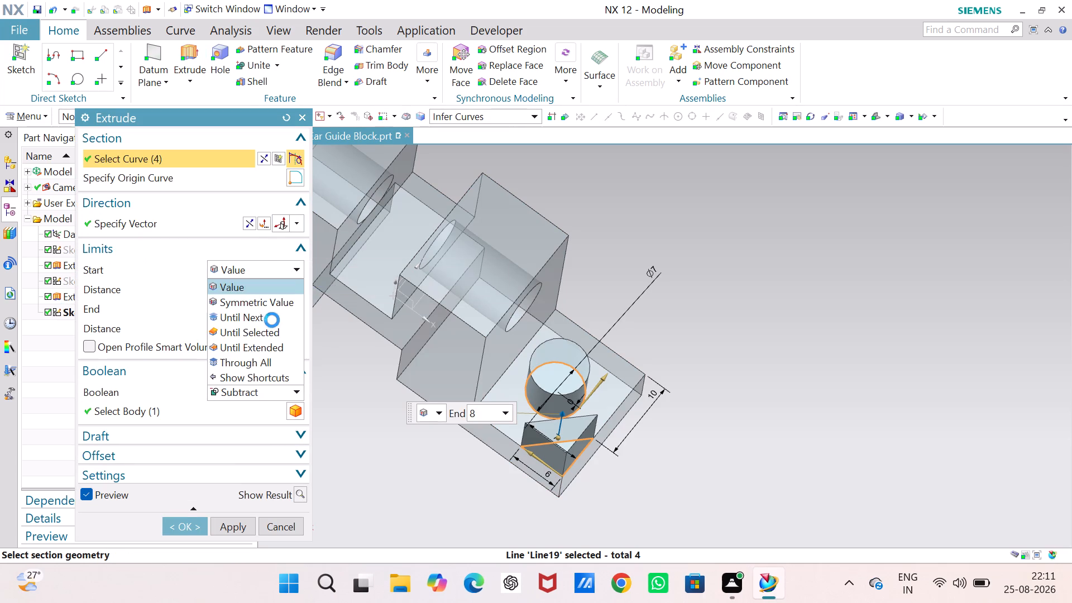
click(259, 361)
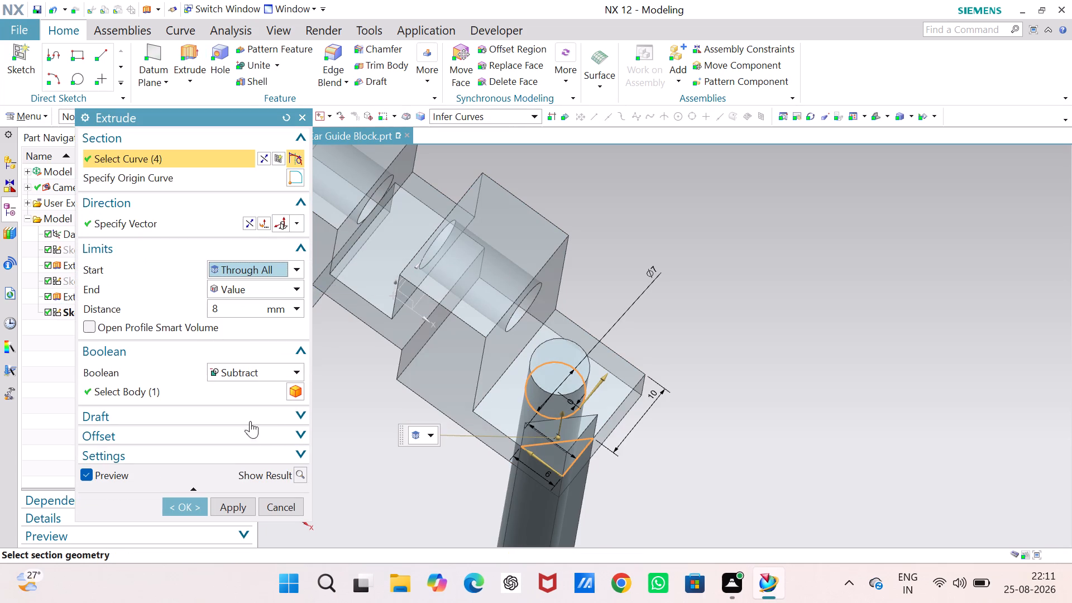
click(197, 506)
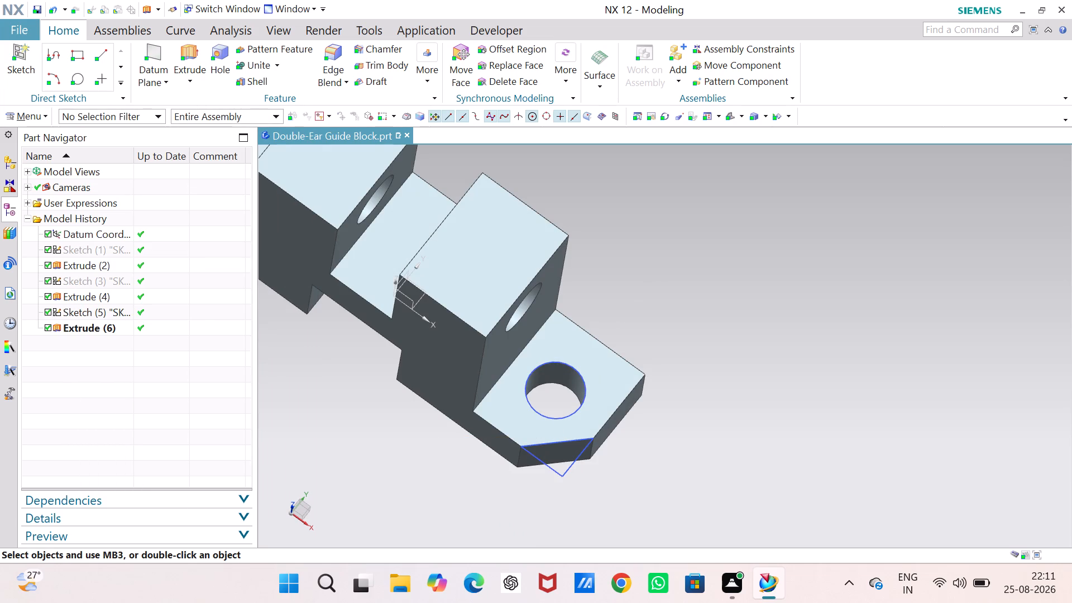
Hide the sketch of the foot hole and corner triangle.
click(722, 395)
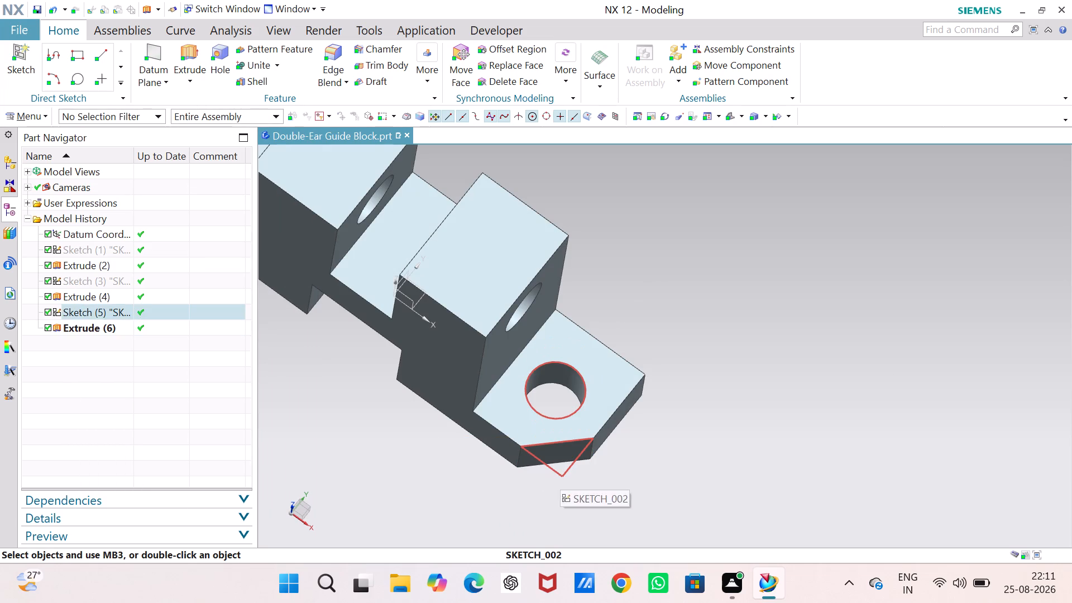
right_click(560, 471)
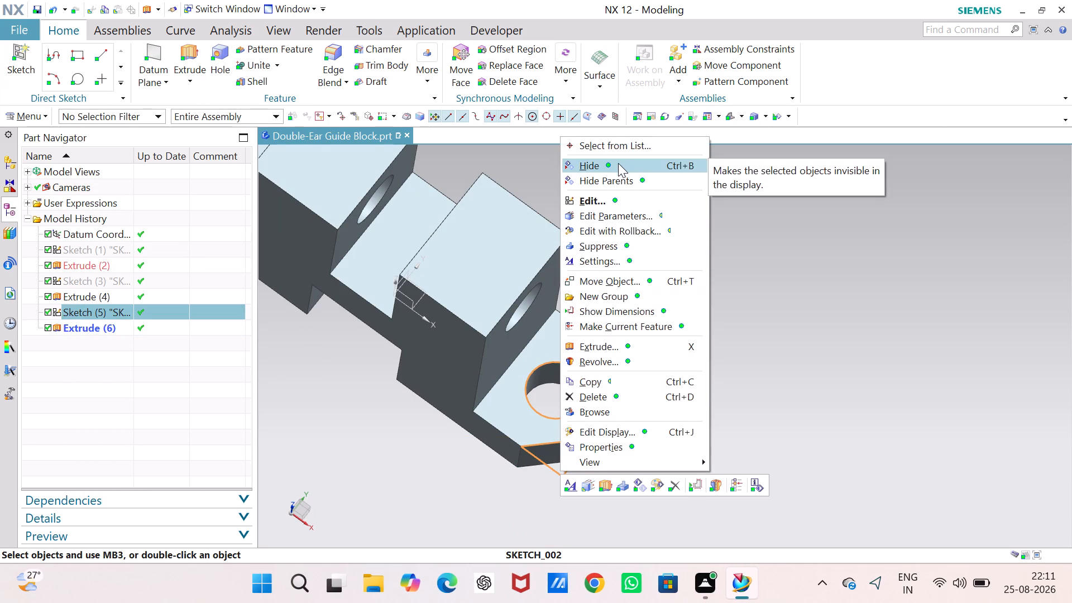
click(618, 163)
click(760, 291)
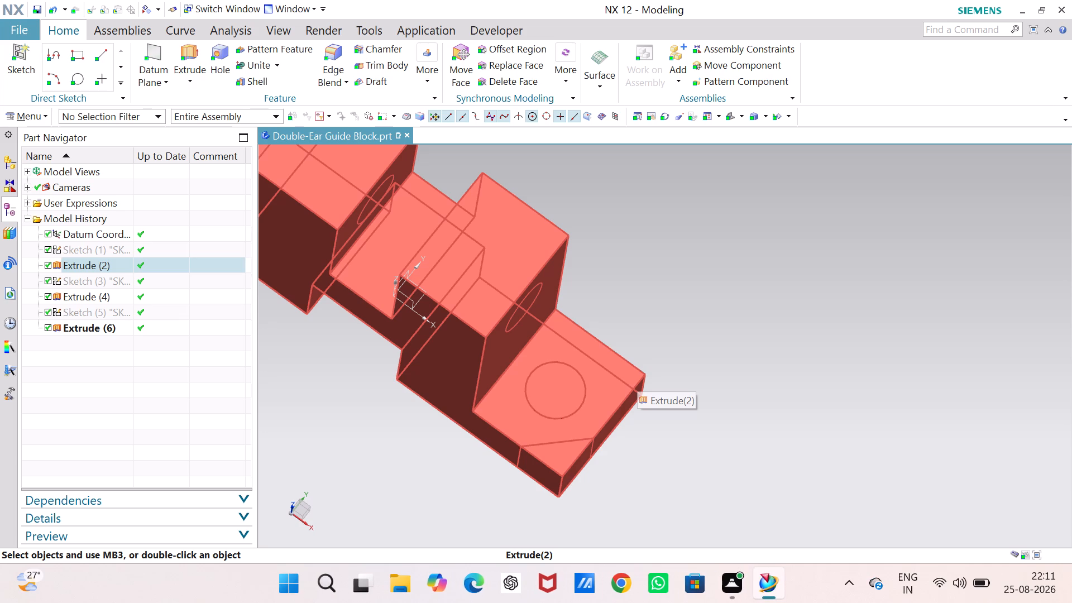
Mirror the foot's hole and corner cut extrude about the YZ plane of the datum coordinate system with Mirror Feature.
scroll(538, 443, up, 2)
scroll(538, 443, down, 4)
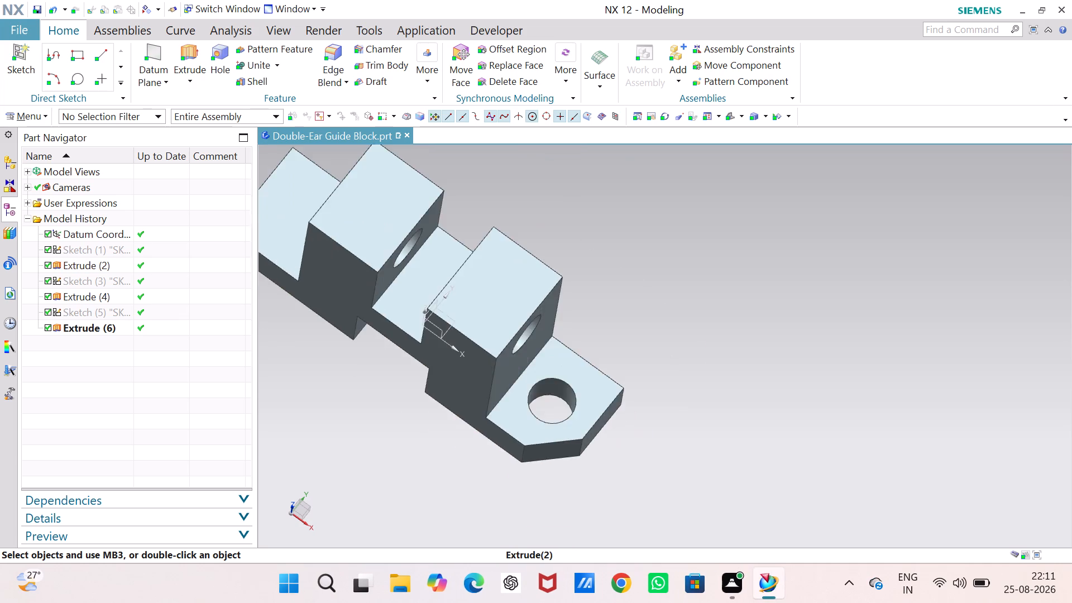
scroll(538, 442, down, 7)
click(434, 458)
middle_drag(434, 458, 439, 447)
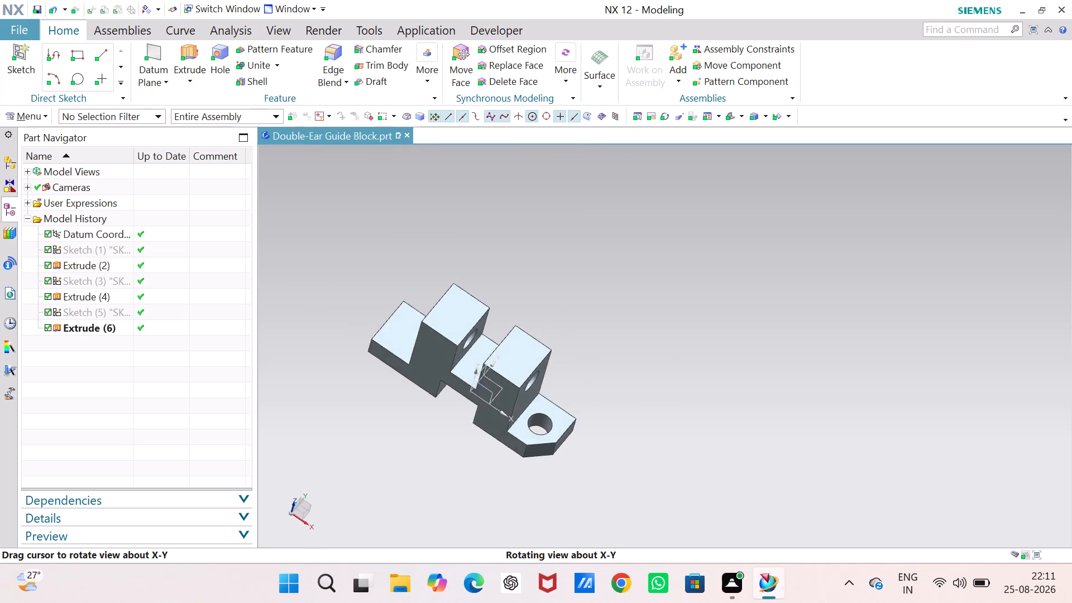
middle_drag(439, 447, 445, 428)
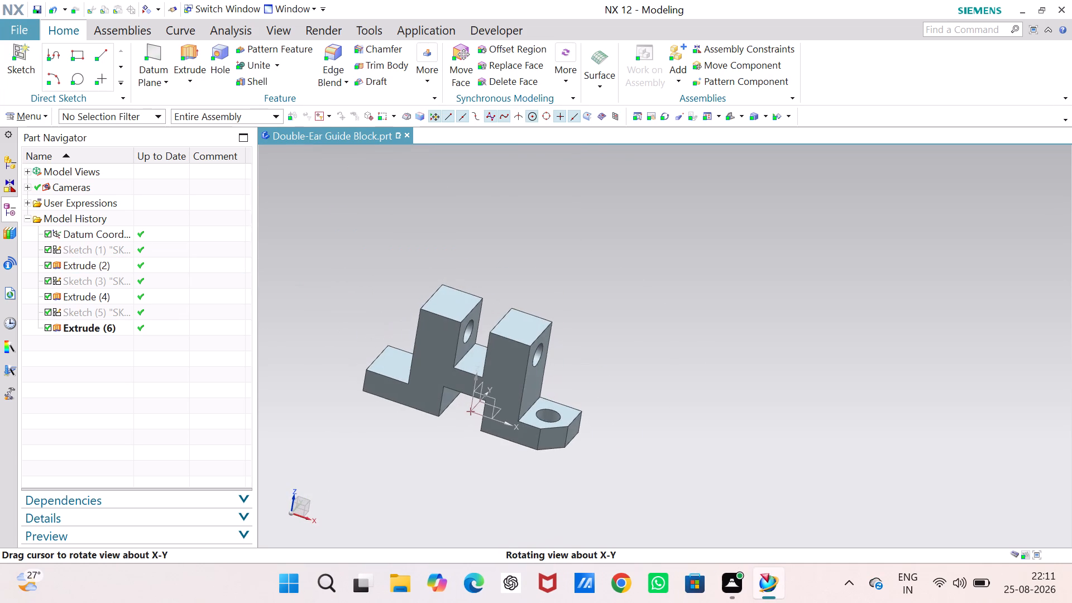
middle_drag(445, 428, 447, 428)
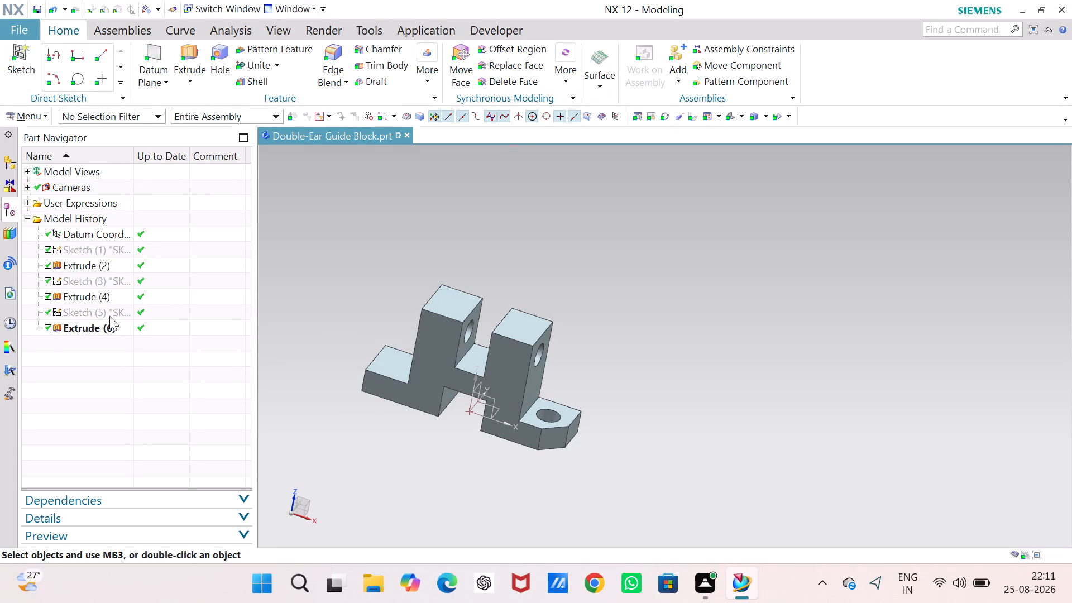
click(562, 79)
click(477, 194)
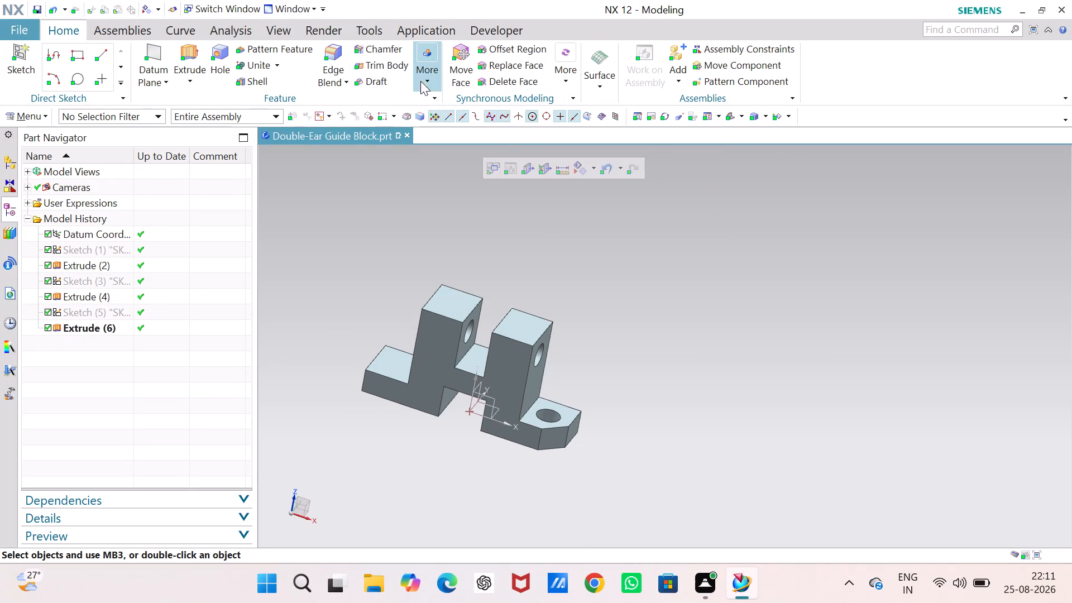
click(430, 79)
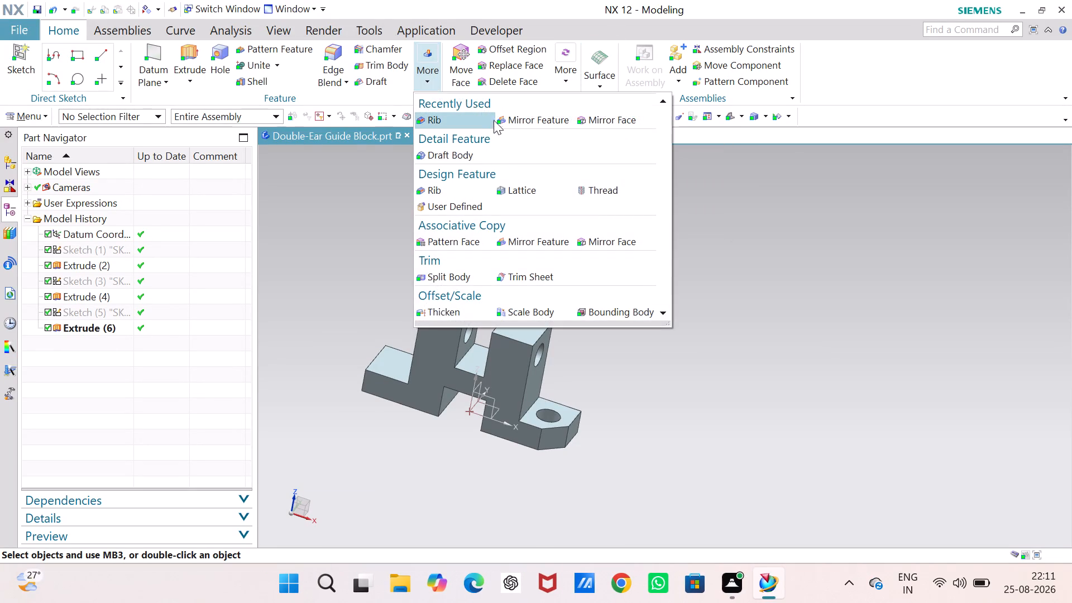
click(510, 118)
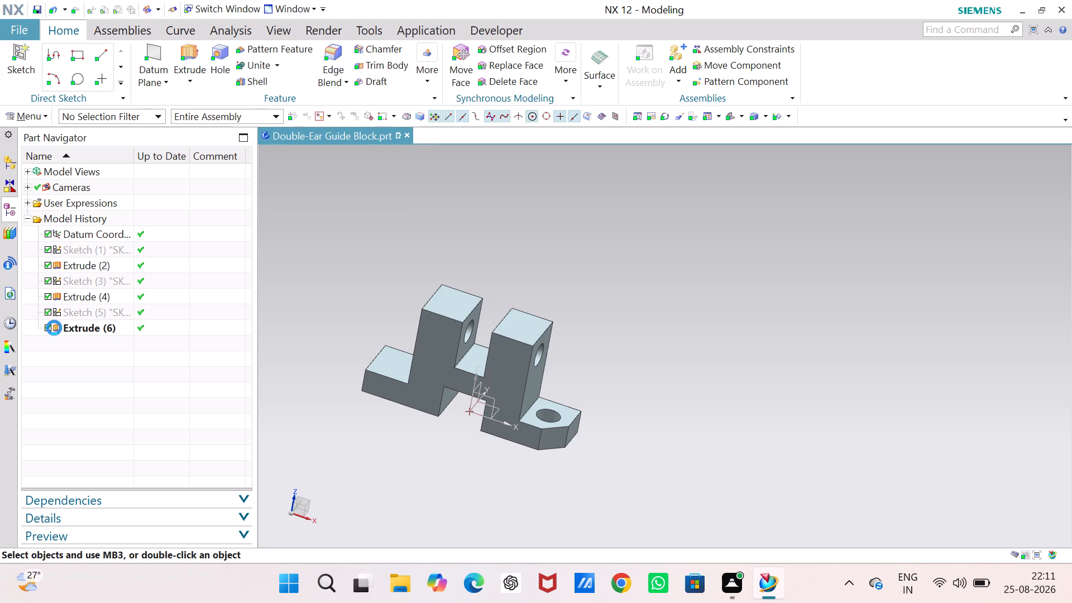
click(79, 328)
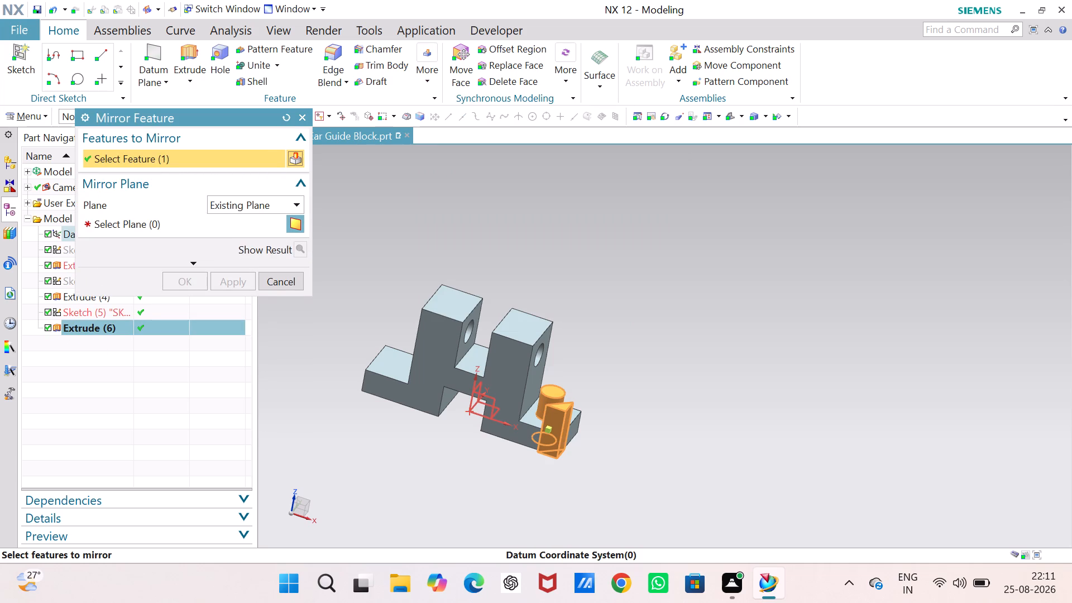
scroll(479, 386, up, 6)
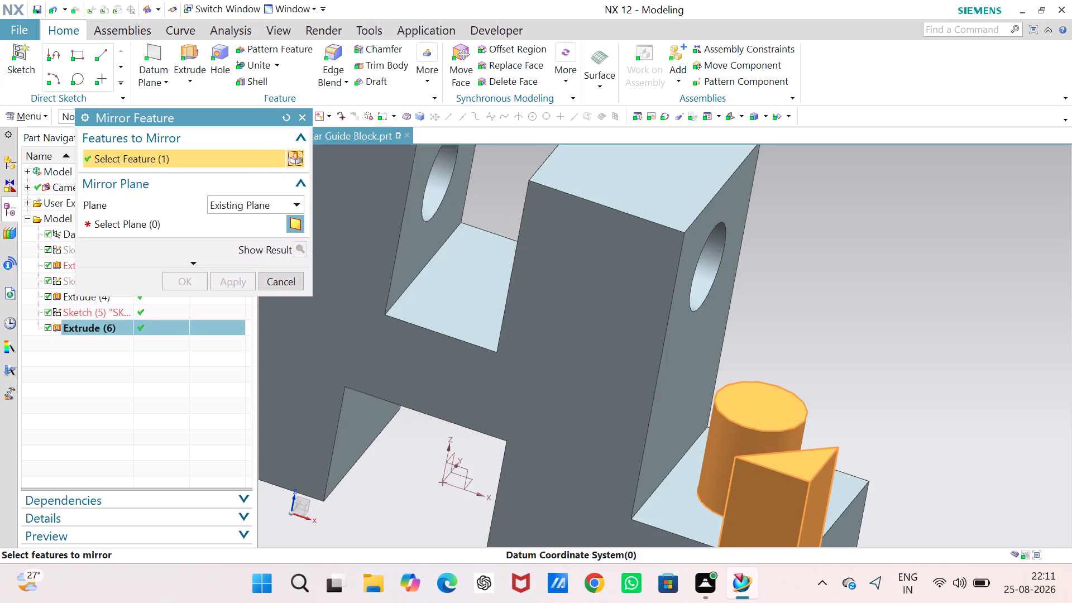
click(196, 225)
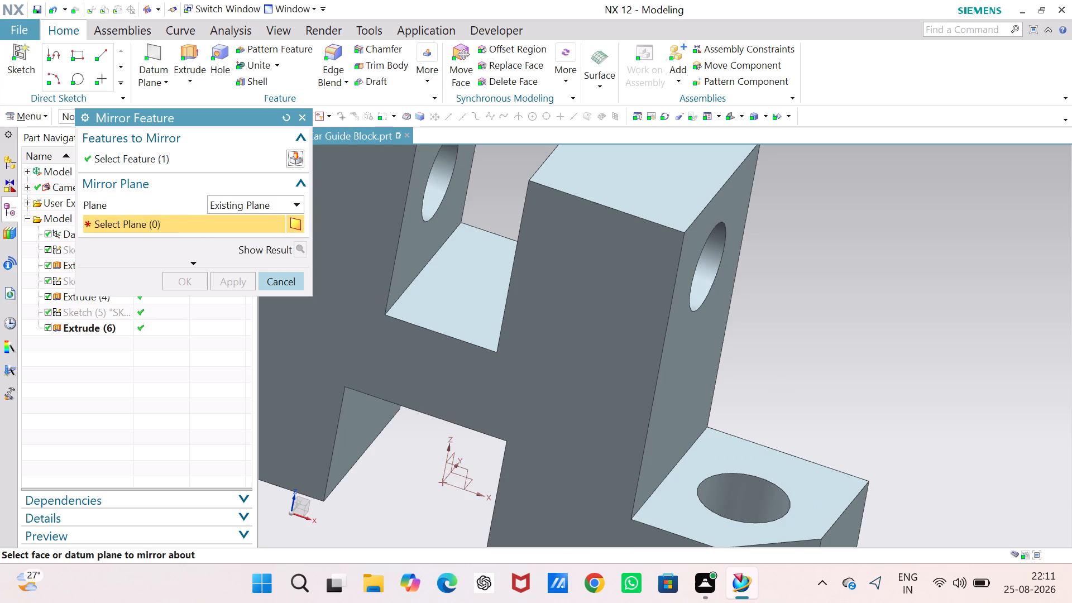
click(453, 454)
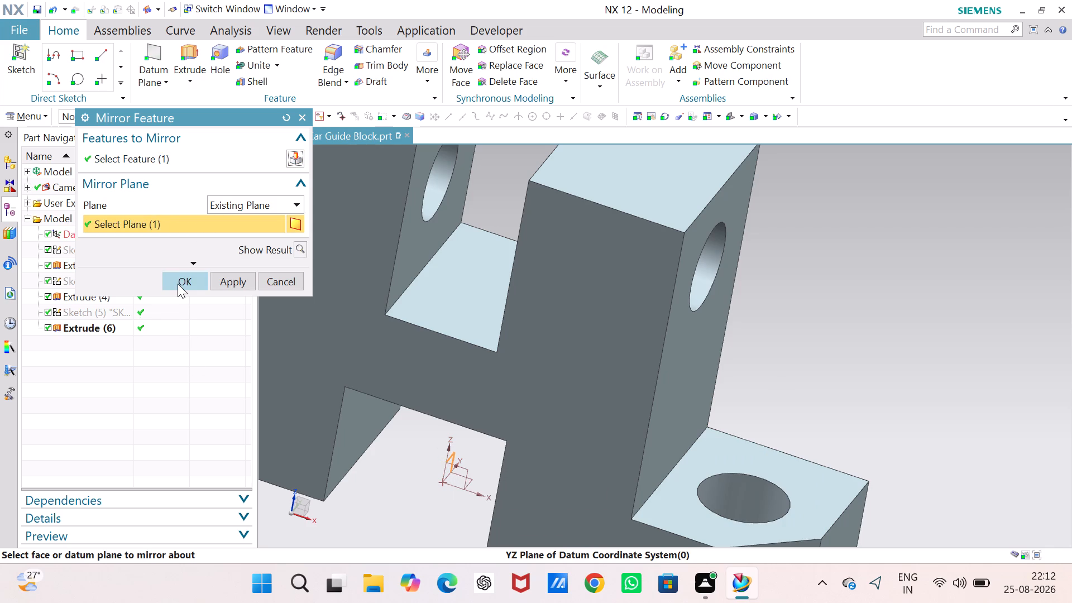
click(178, 284)
Orient the model to the isometric view.
scroll(437, 360, down, 11)
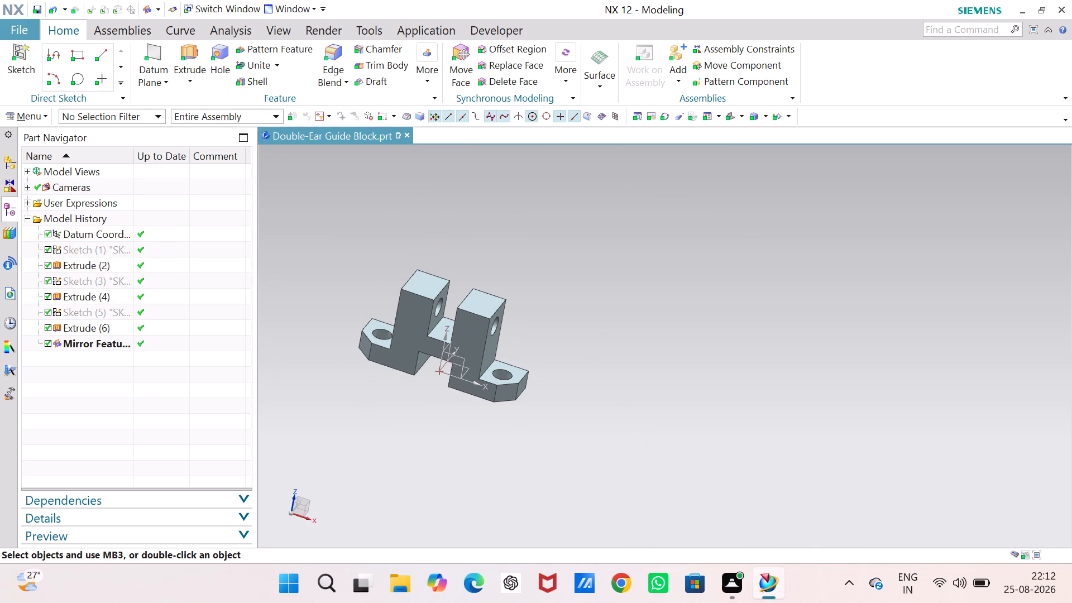
click(348, 390)
scroll(420, 371, up, 2)
right_click(745, 270)
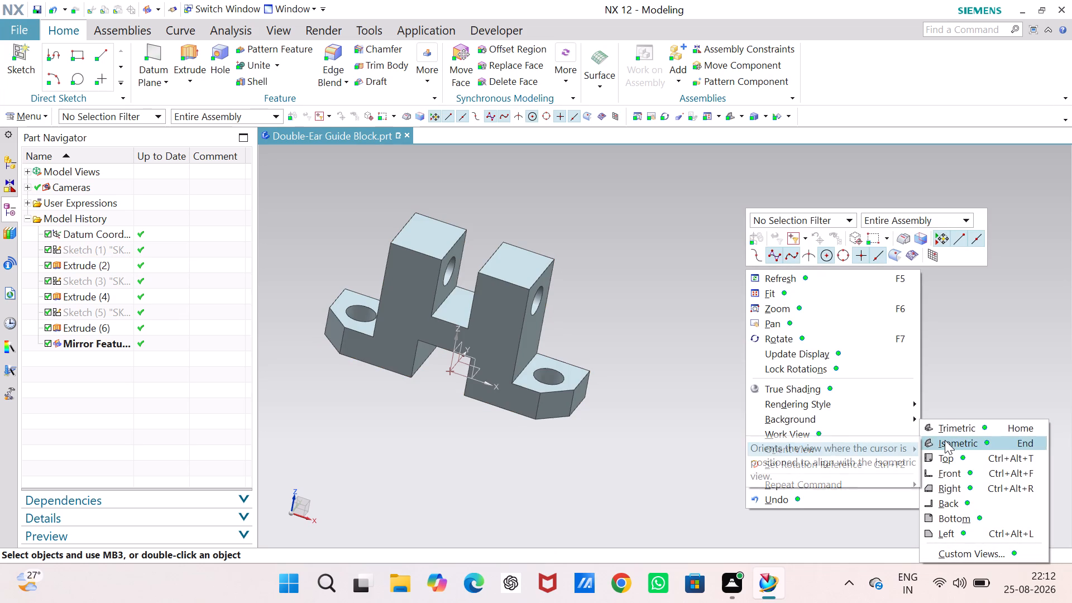
click(945, 440)
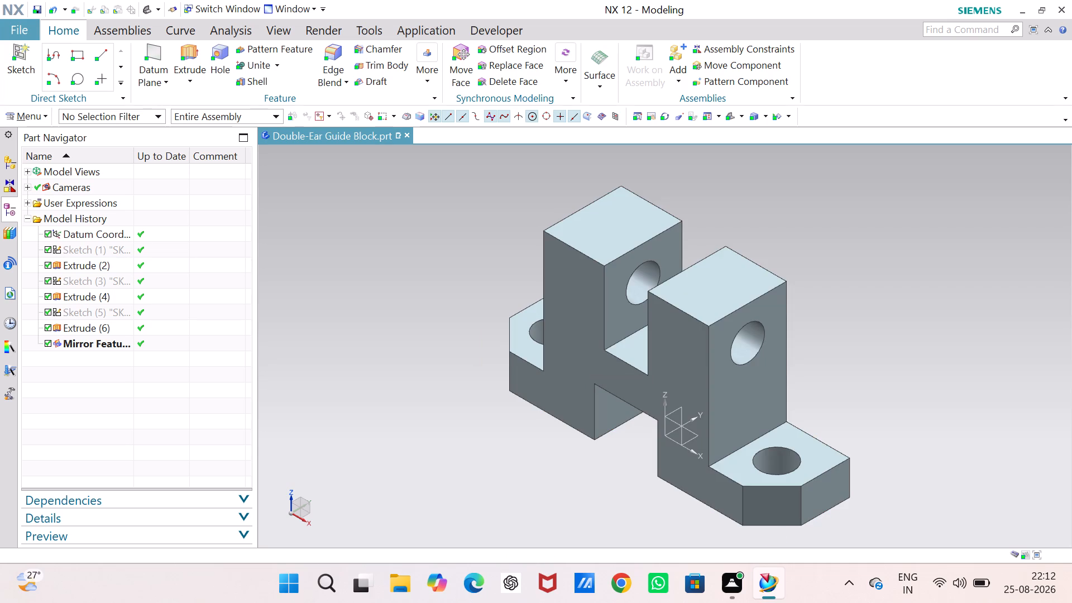
Save the guide block part file.
key(ctrl+s)
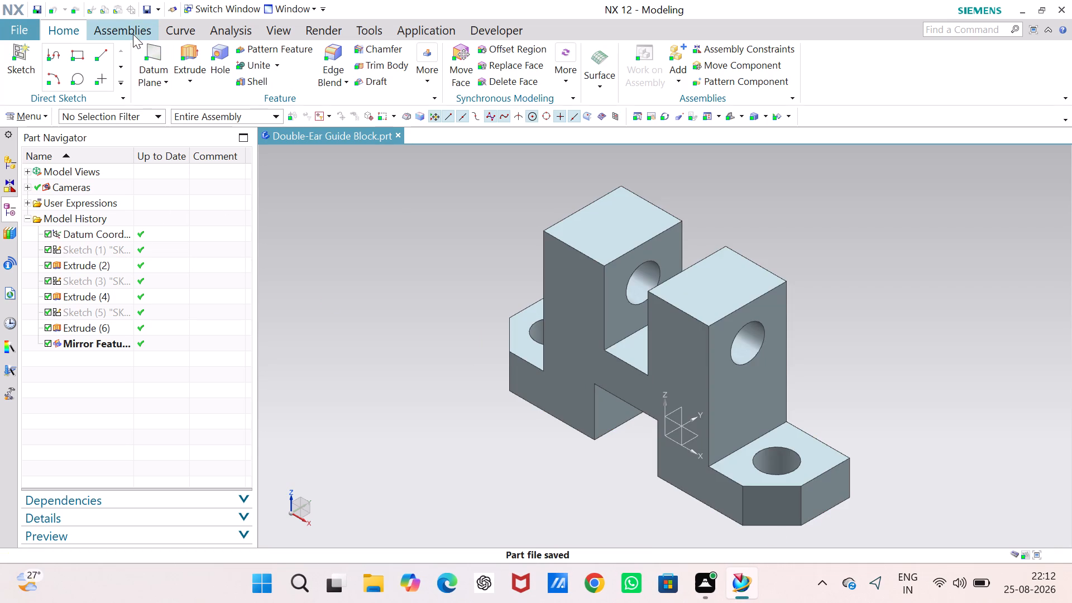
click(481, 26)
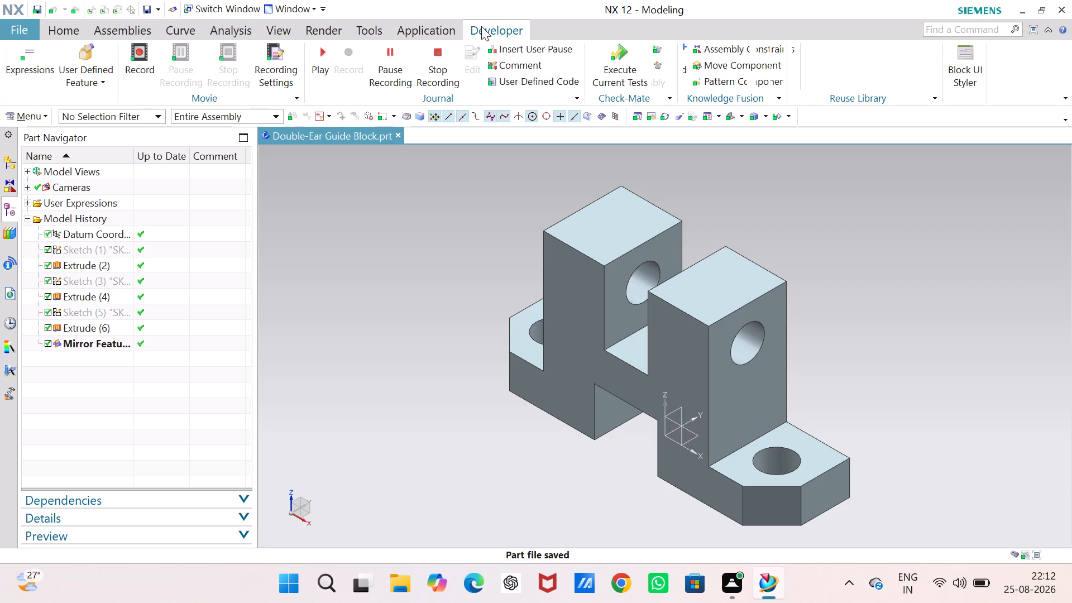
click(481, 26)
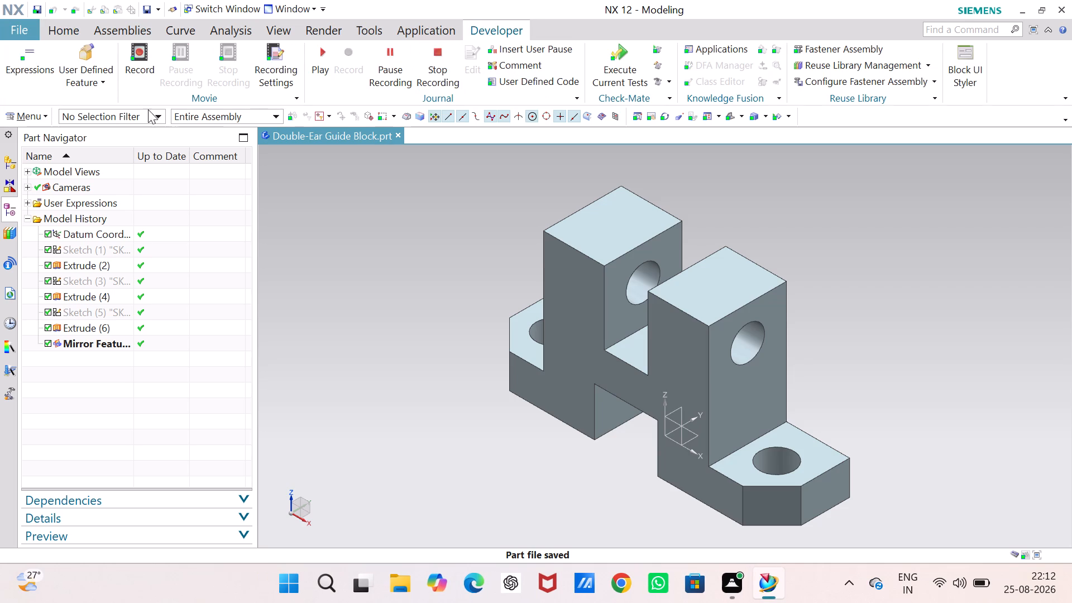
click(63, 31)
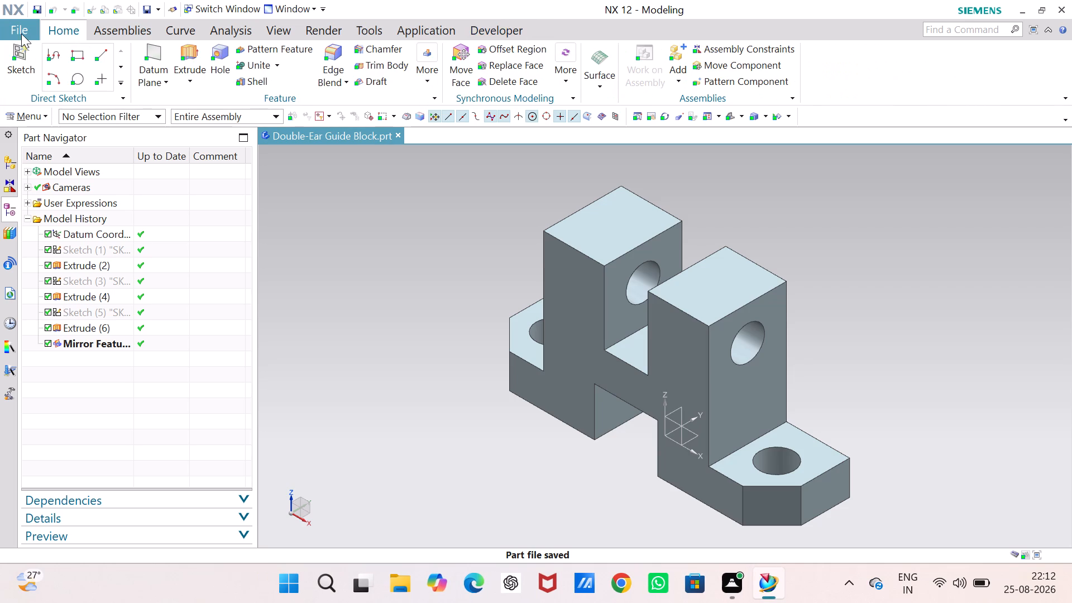
Create a new drawing of the guide block from the A0 - Size template in millimetres, referencing the existing part.
click(21, 30)
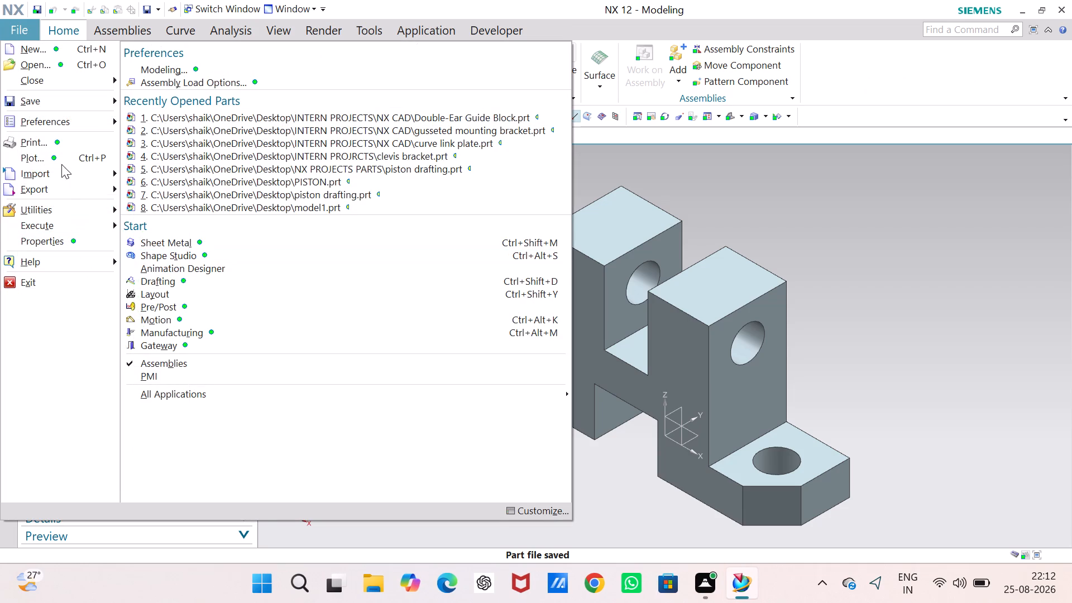
click(70, 52)
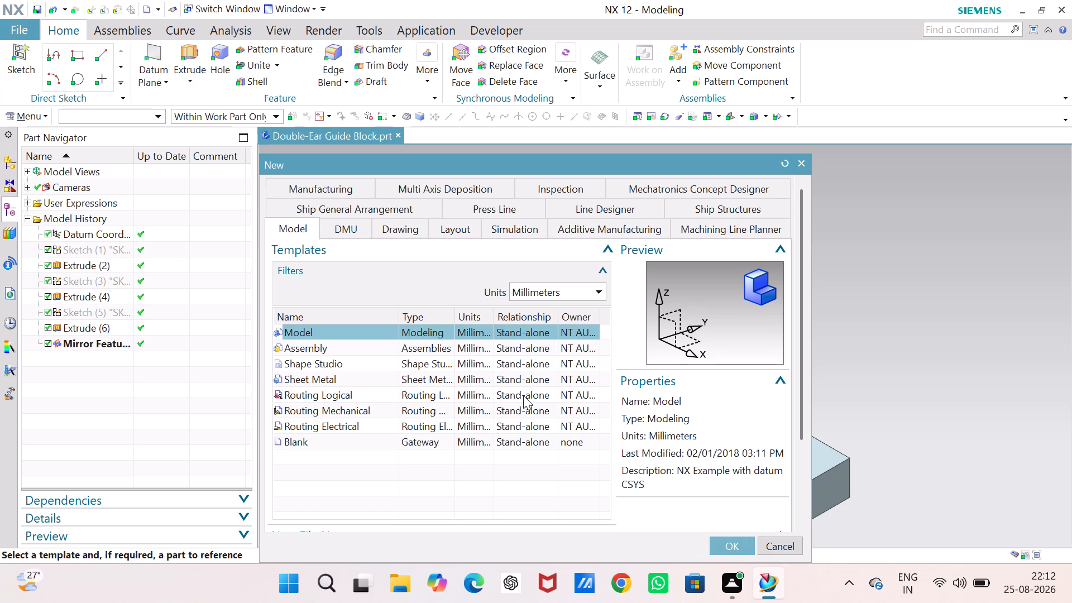
click(409, 230)
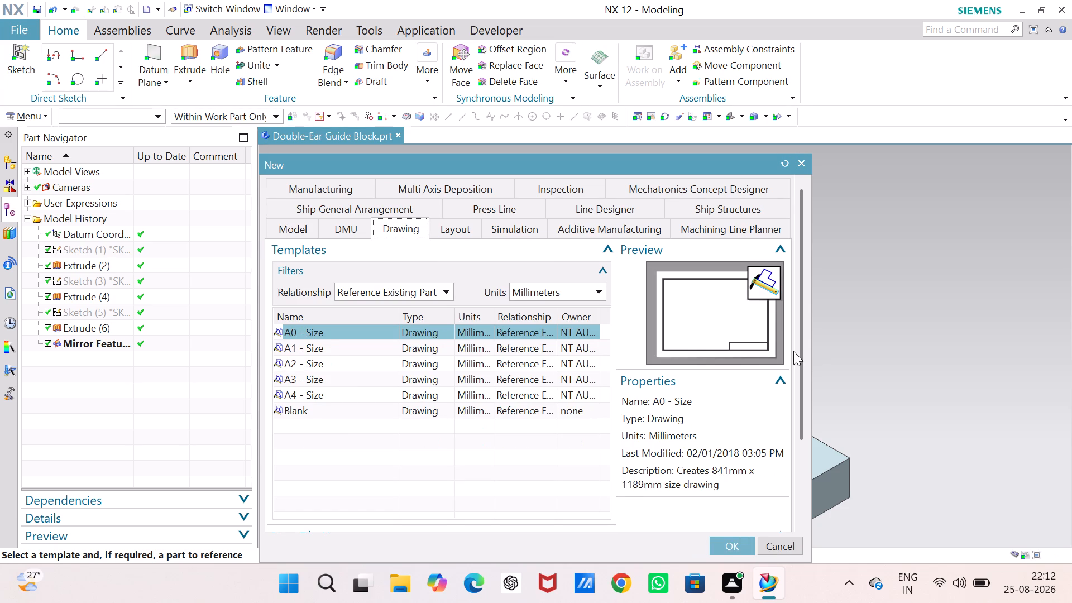
click(731, 547)
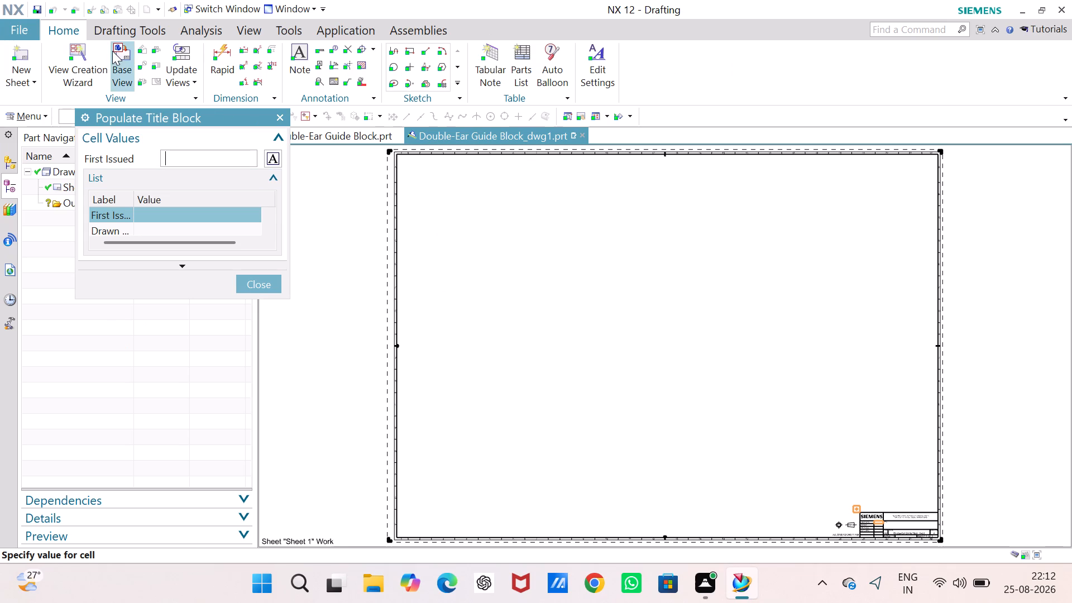
Place a Front base view of the guide block at 5:1 scale in the lower-left area of the sheet.
drag(112, 51, 120, 55)
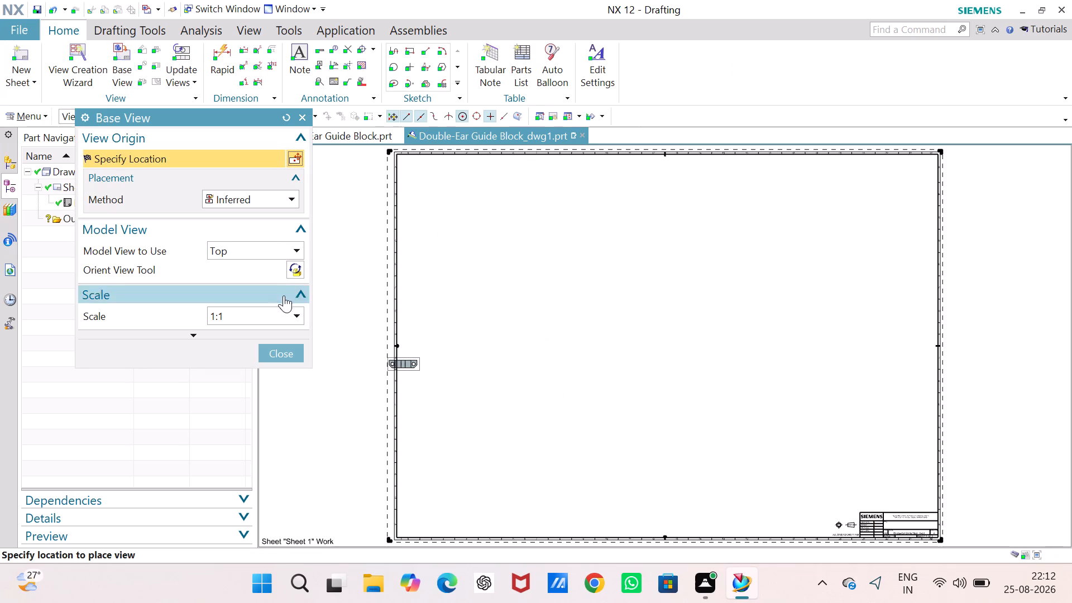
click(299, 245)
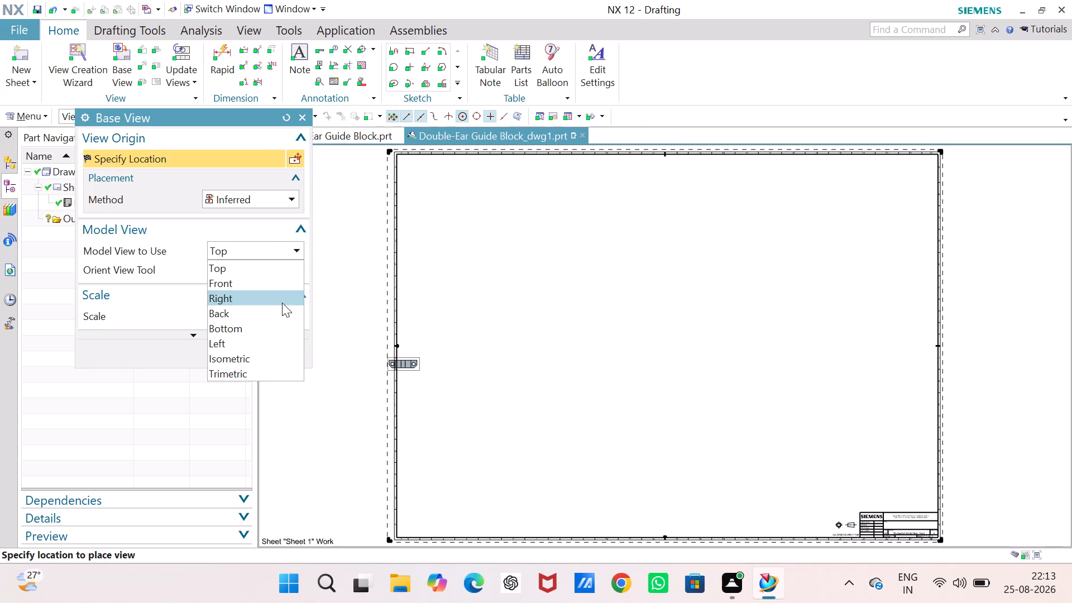
click(280, 288)
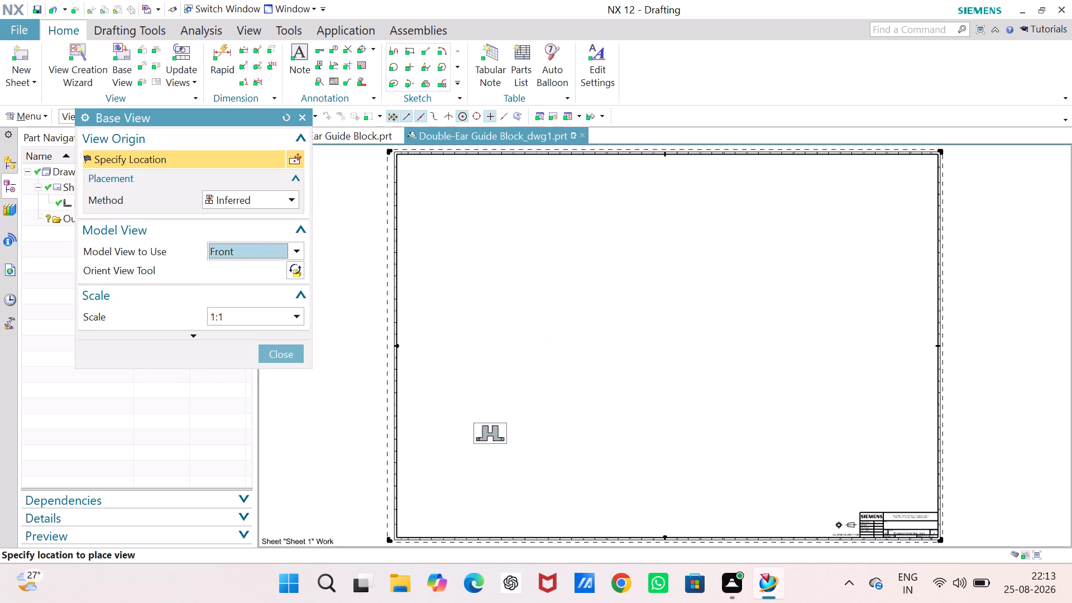
click(294, 320)
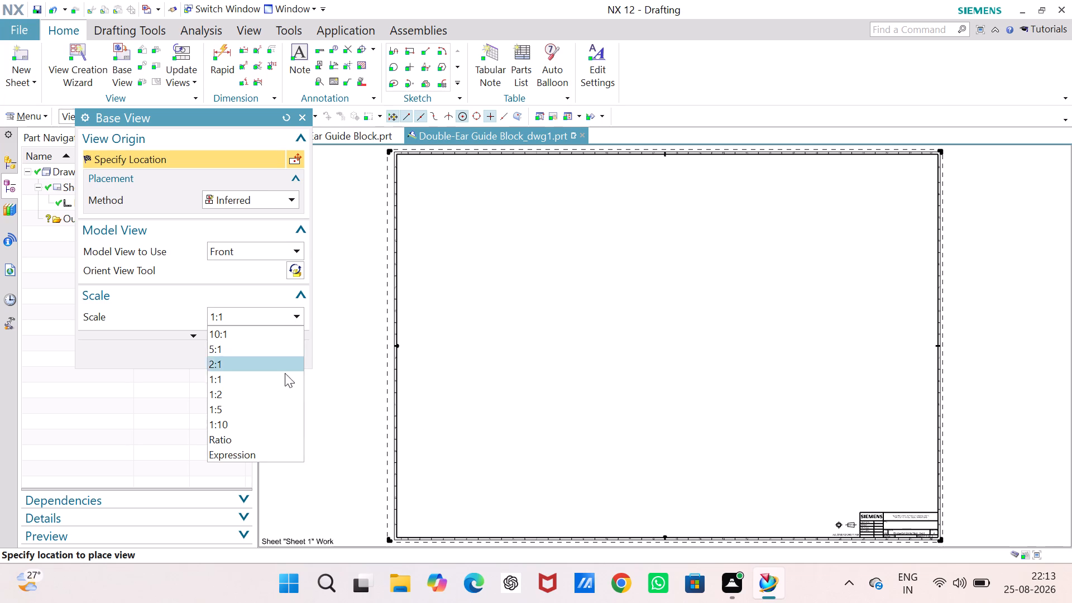
click(274, 361)
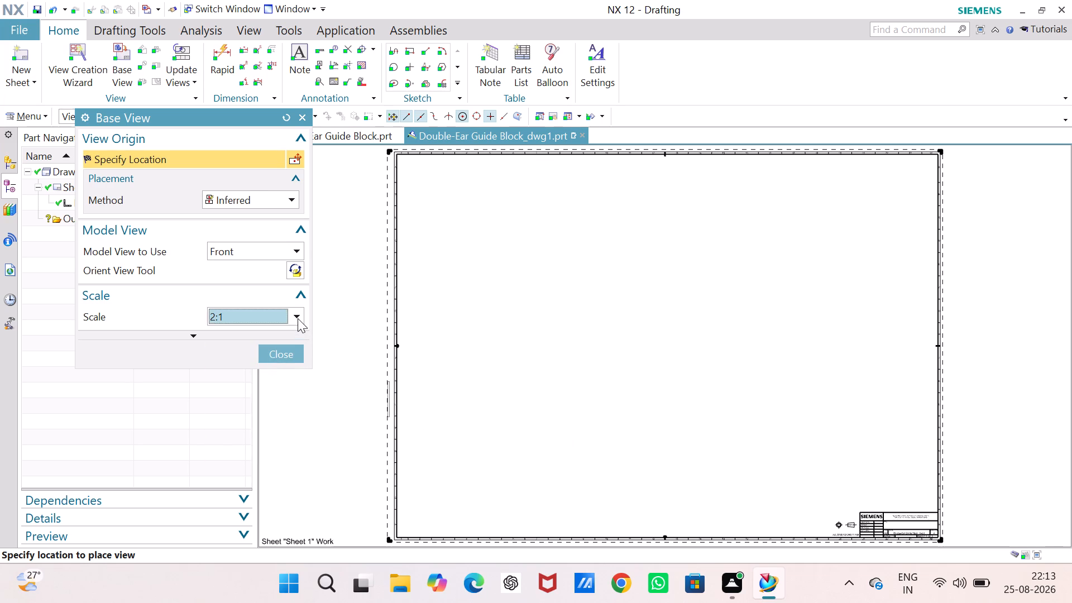
click(298, 318)
click(264, 347)
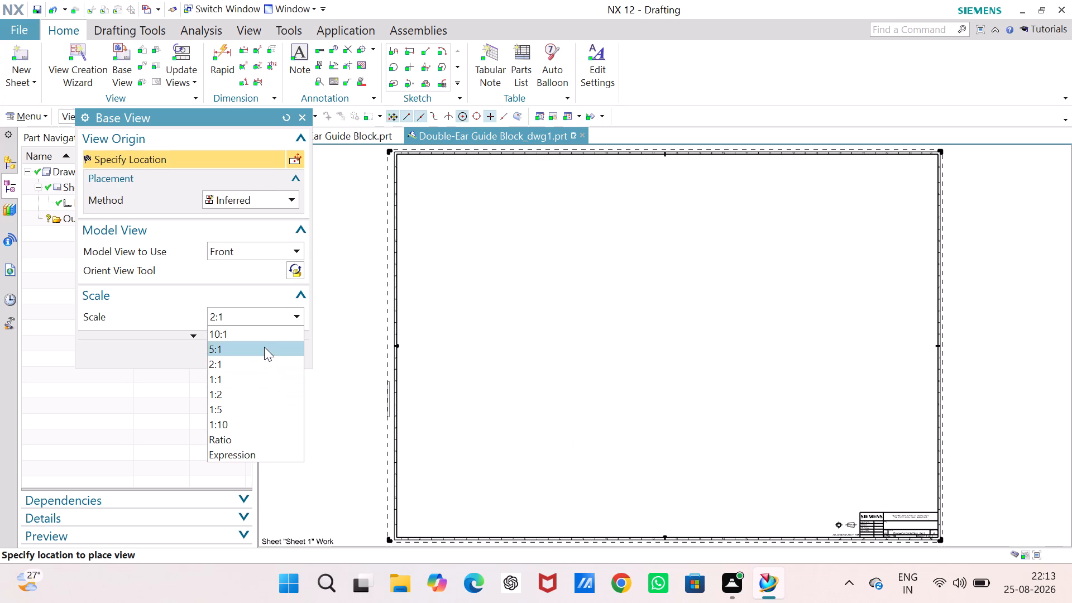
click(540, 444)
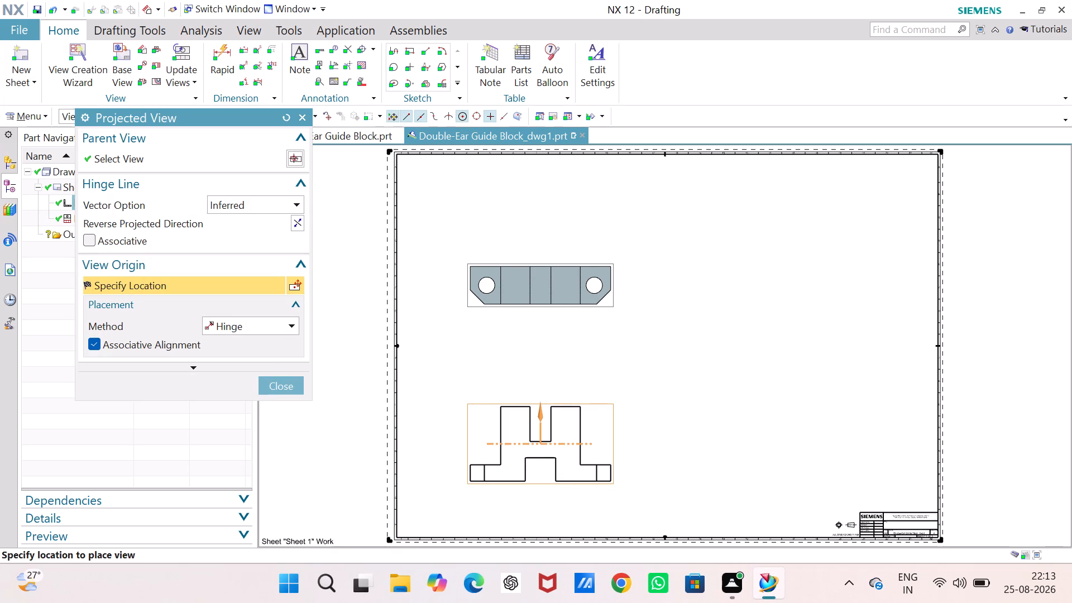
Project a top view above the front view and a side view to the right of it.
click(532, 276)
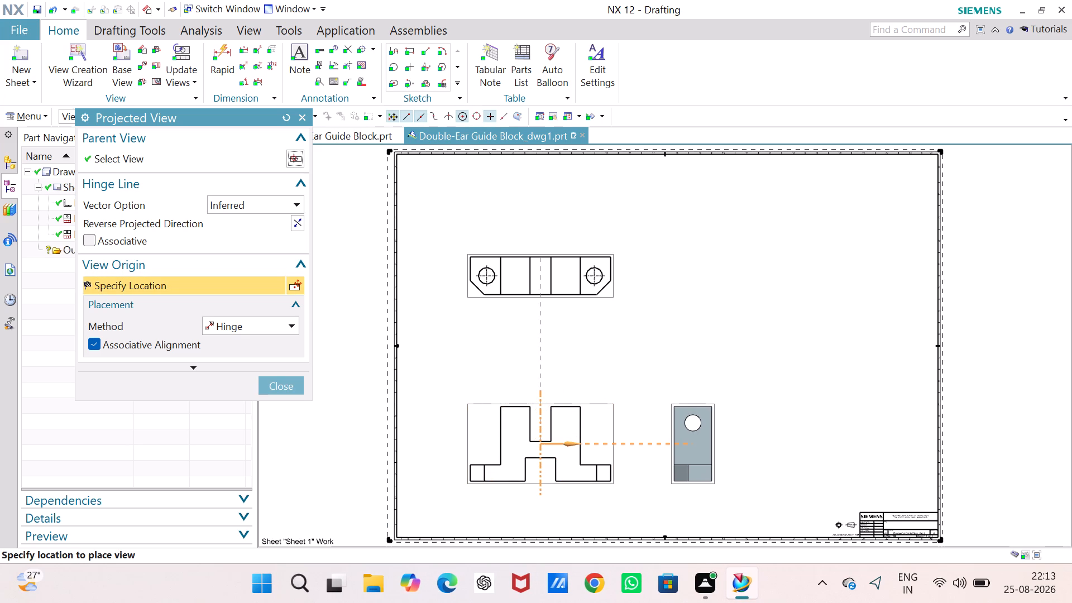
click(695, 439)
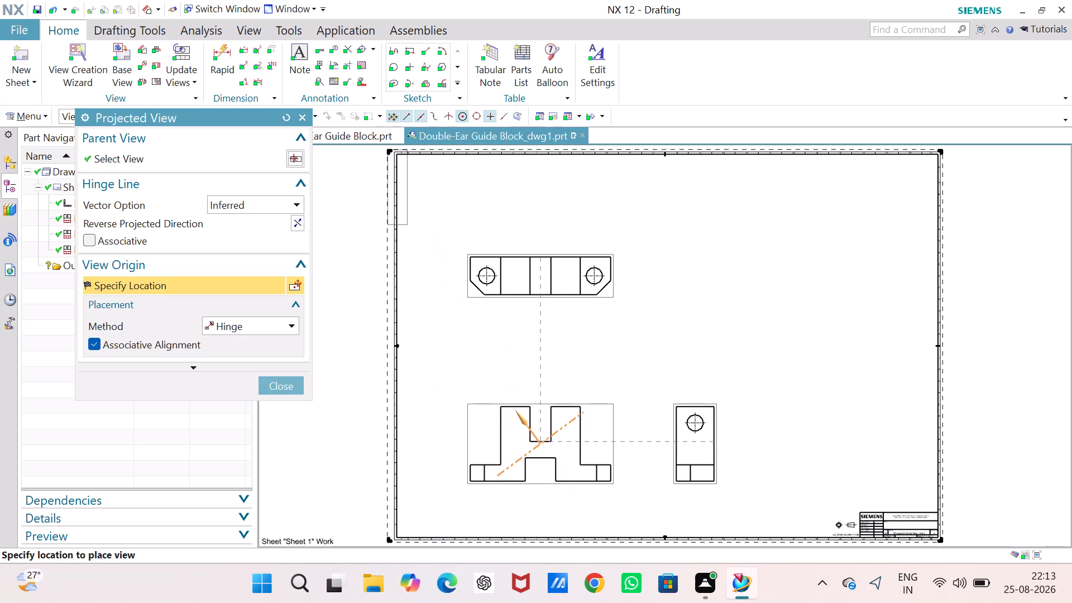
click(301, 122)
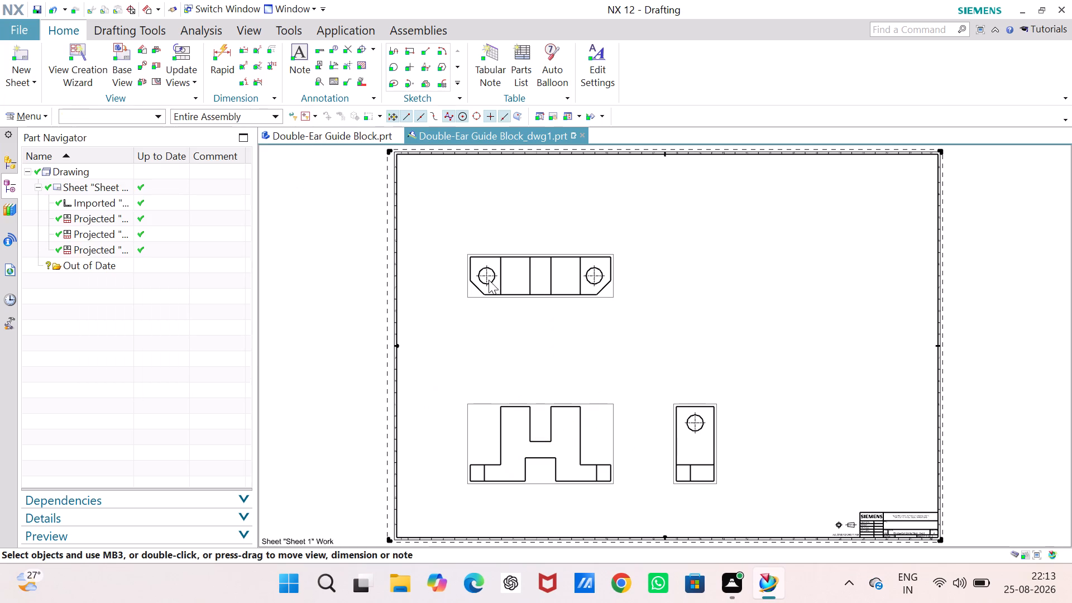
Place an Isometric base view at 5:1 scale in the upper-right area of the sheet.
click(119, 52)
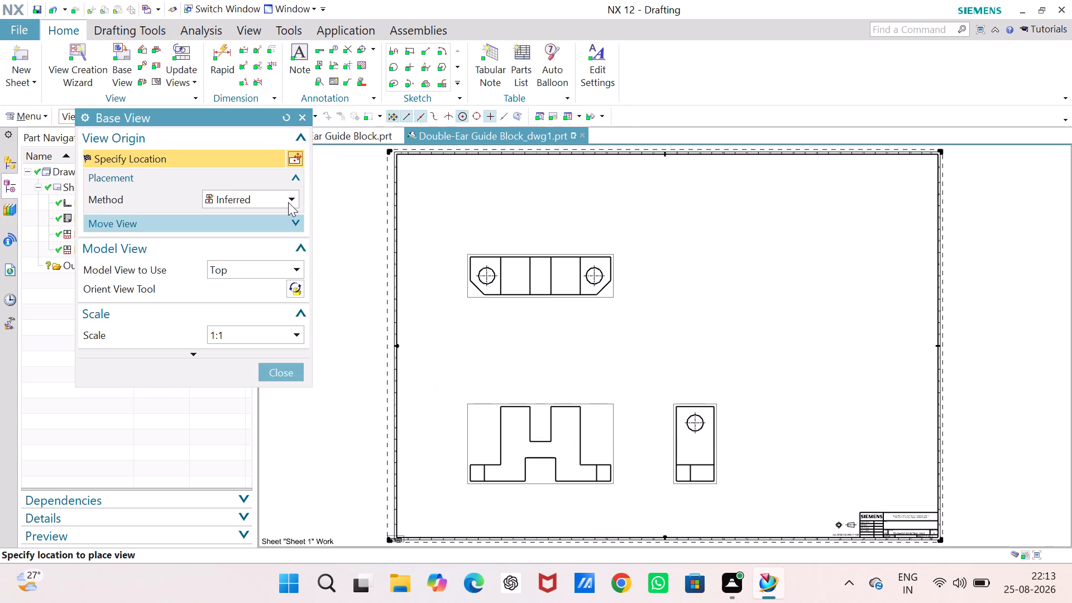
click(288, 200)
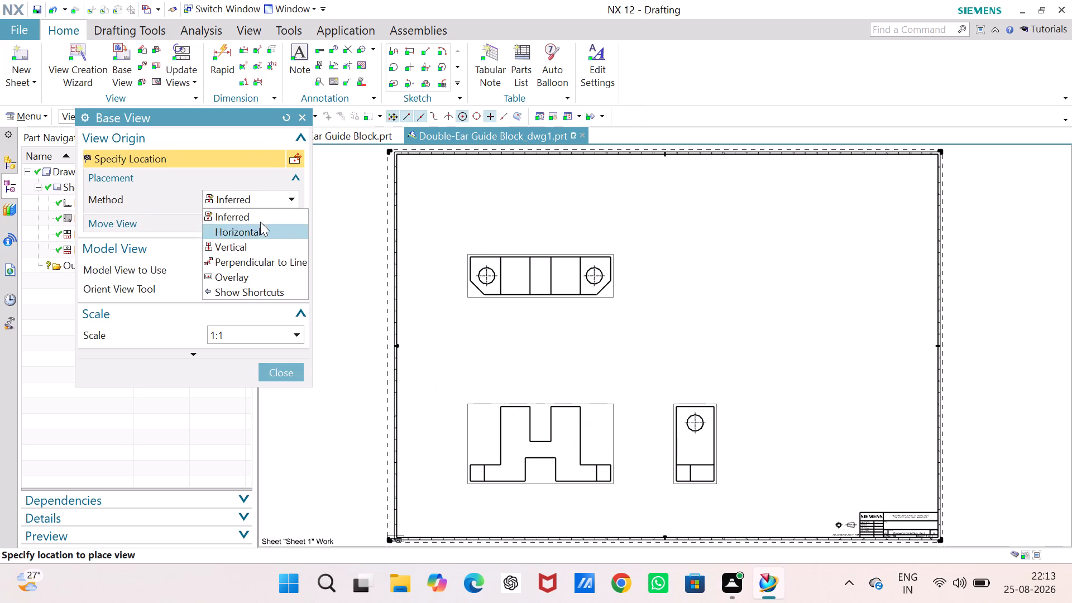
click(281, 195)
click(286, 271)
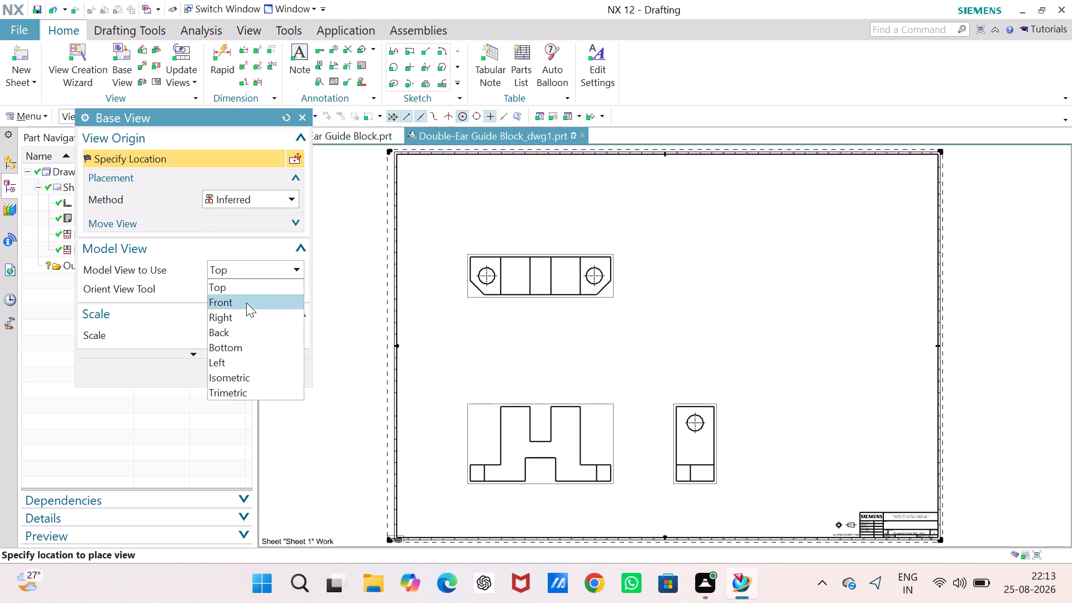
click(251, 377)
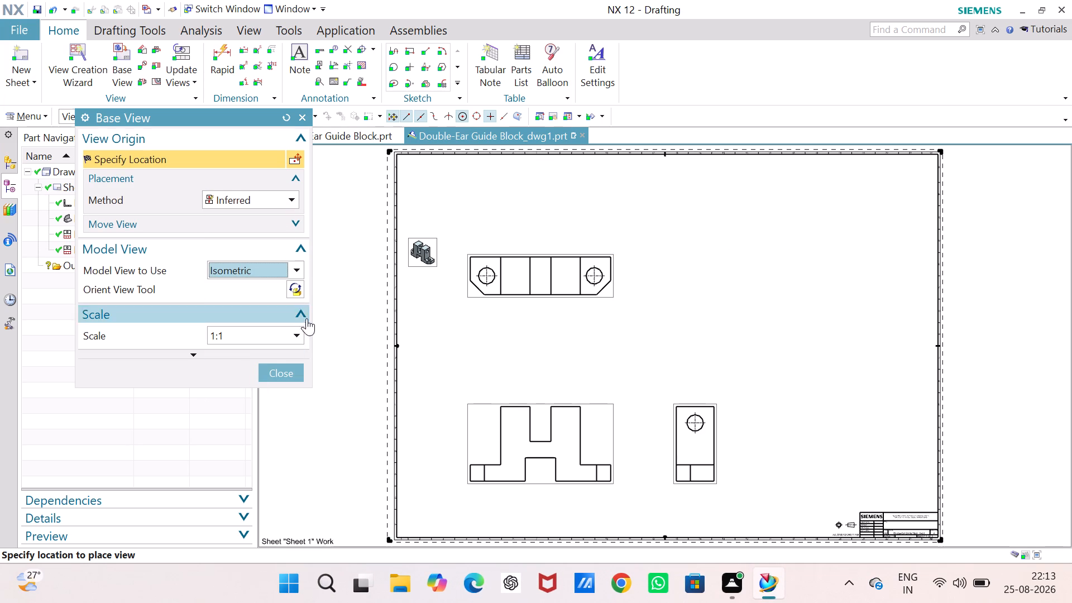
click(300, 336)
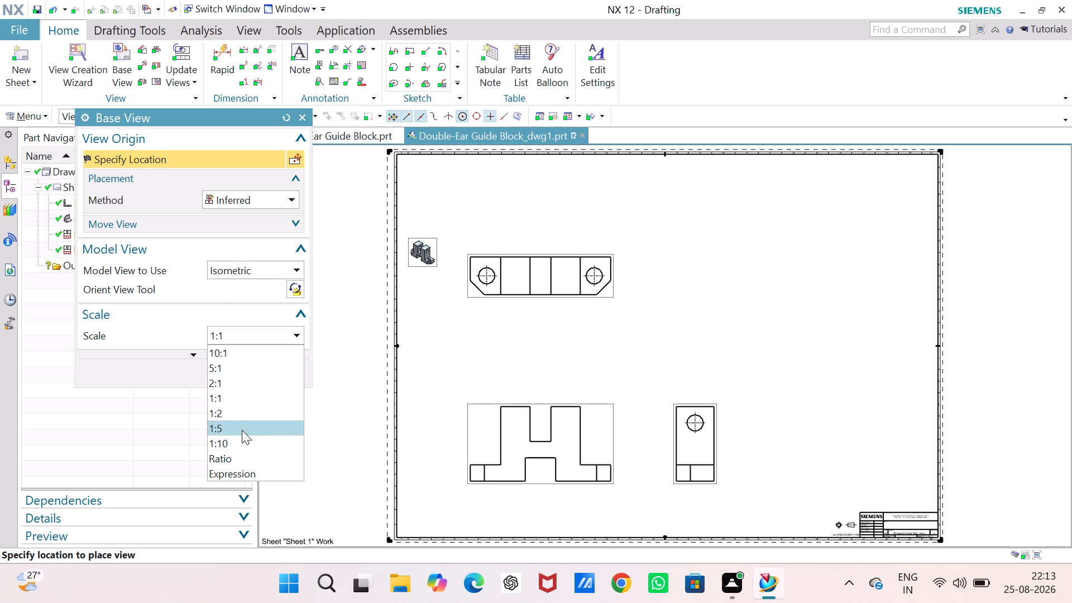
click(245, 372)
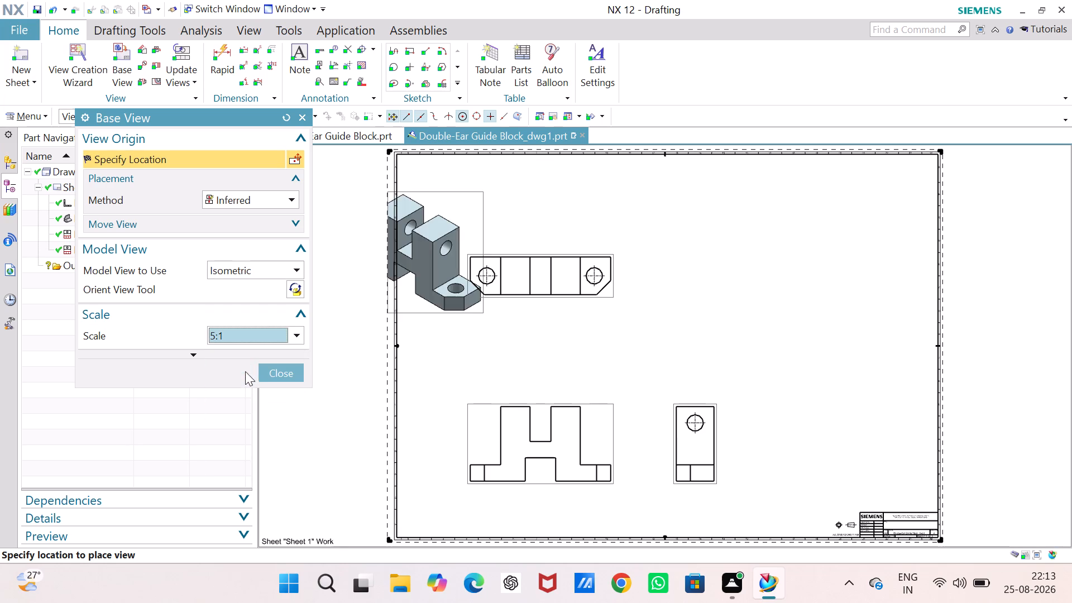
click(815, 291)
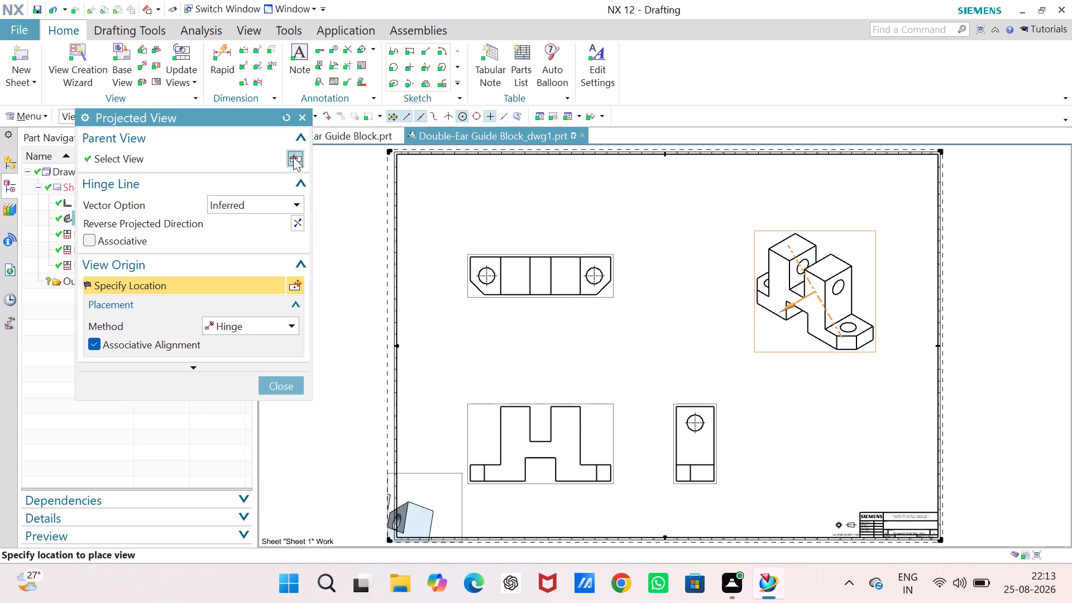
click(300, 119)
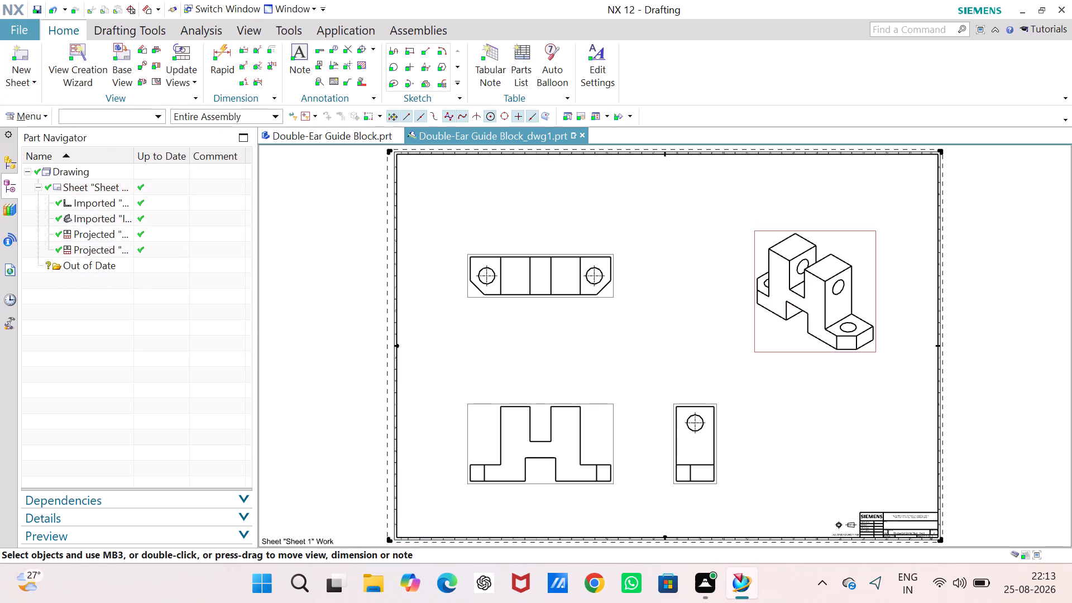
Set the isometric view's shading rendering style to Fully Shaded.
click(754, 269)
right_click(754, 269)
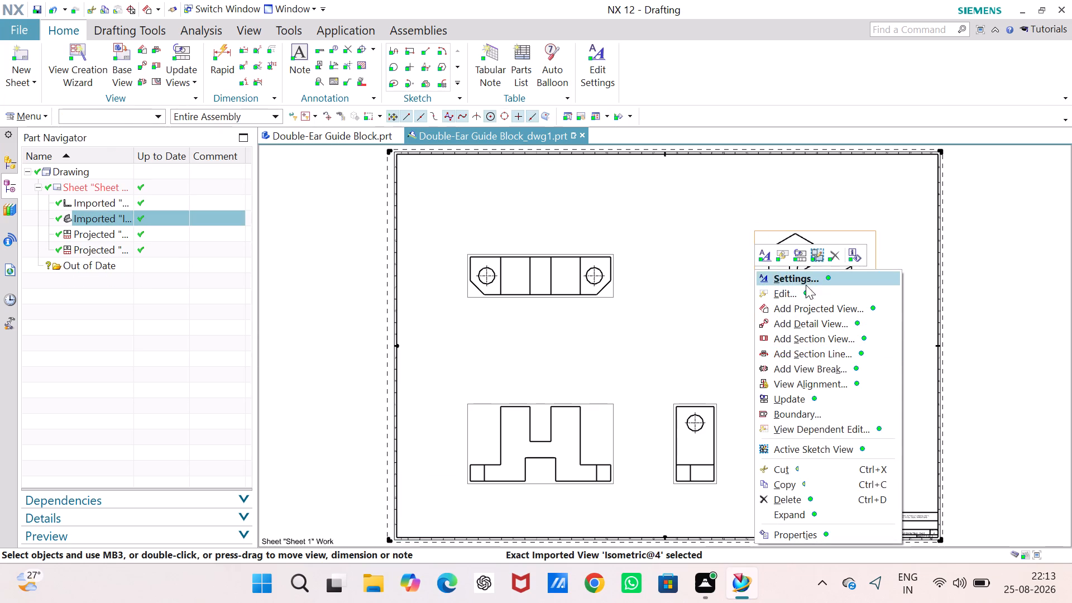
click(806, 280)
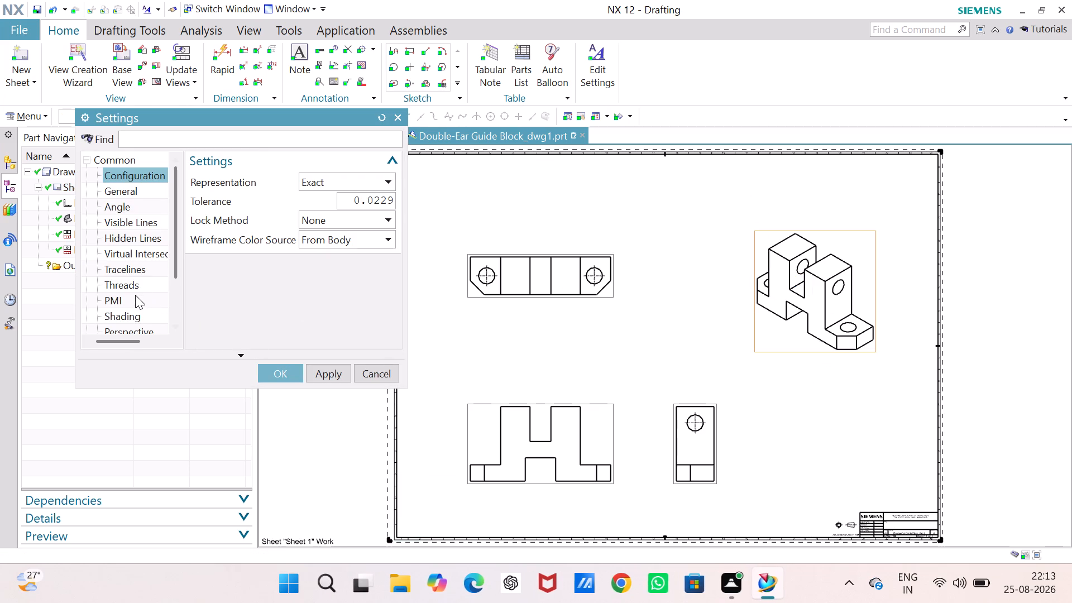
click(133, 318)
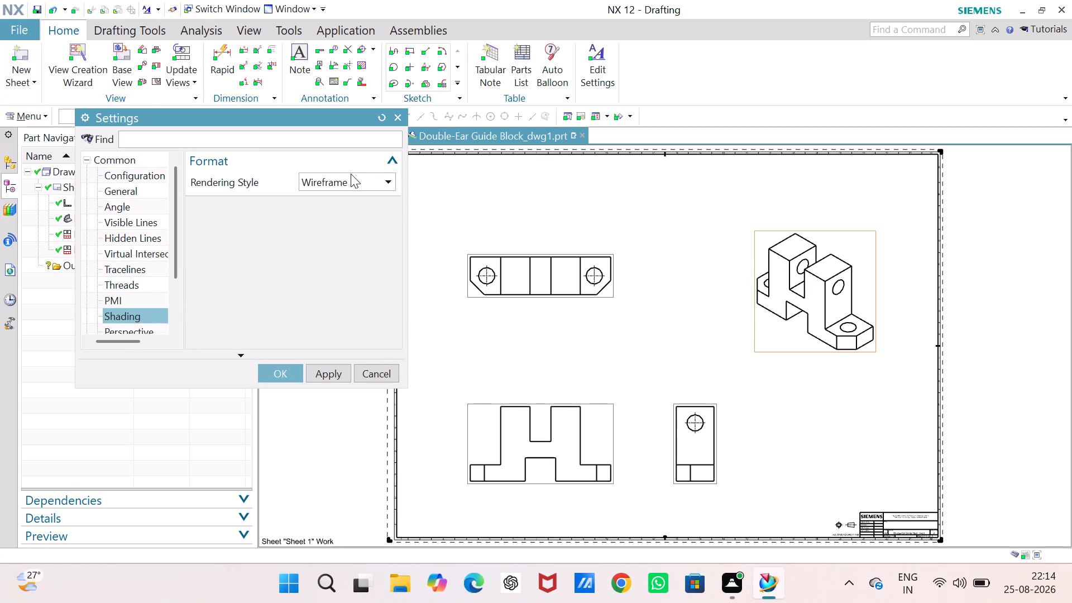
click(351, 173)
click(346, 199)
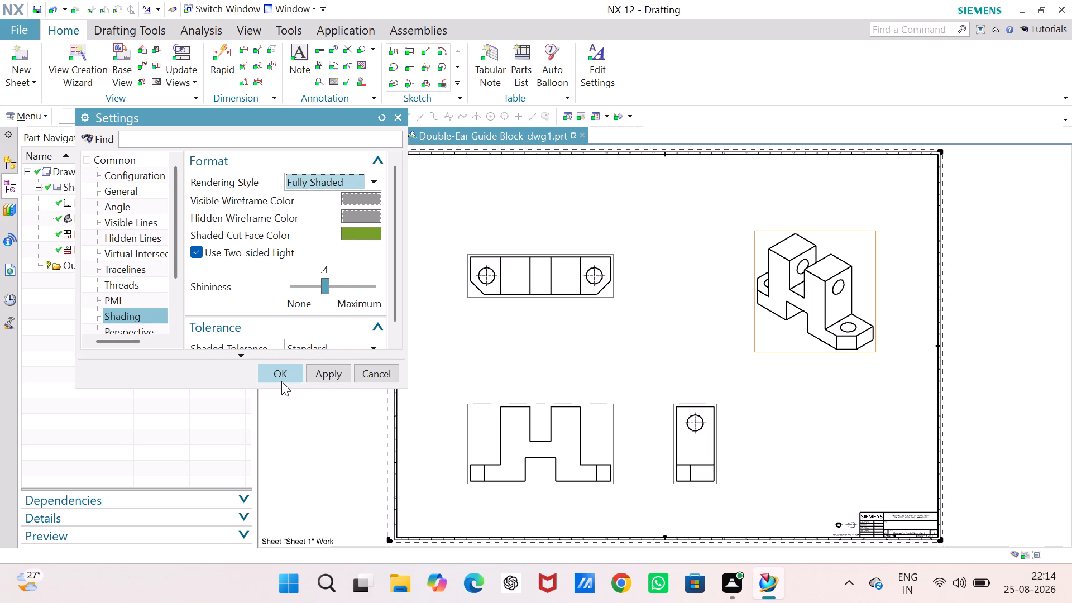
Set the isometric view's hidden wireframe colour to yellow-green, visible wireframe to yellow and shaded cut face to cyan, and apply the settings.
click(360, 210)
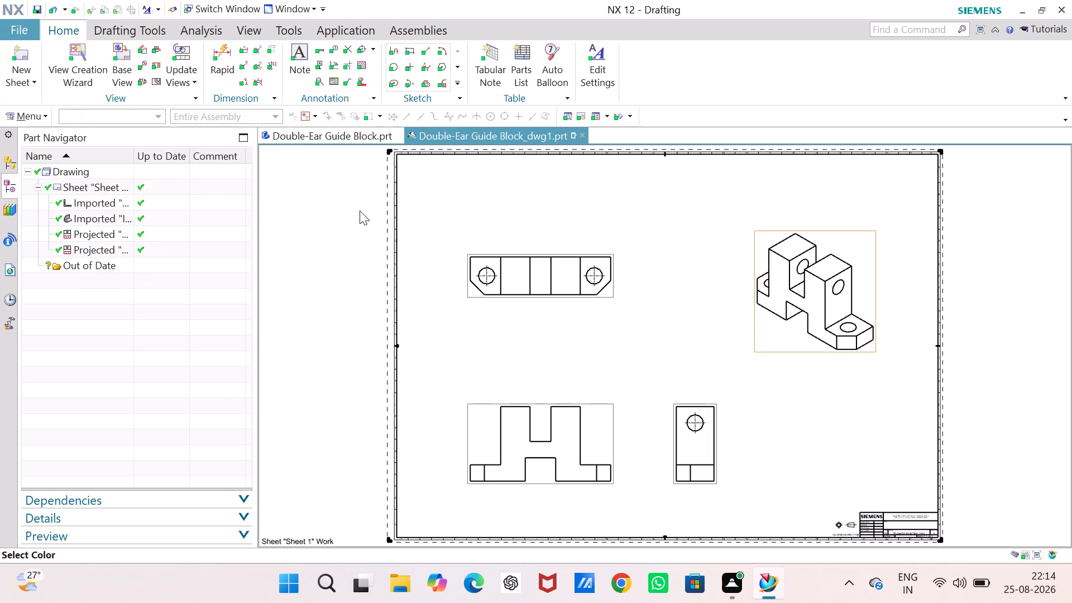
click(179, 156)
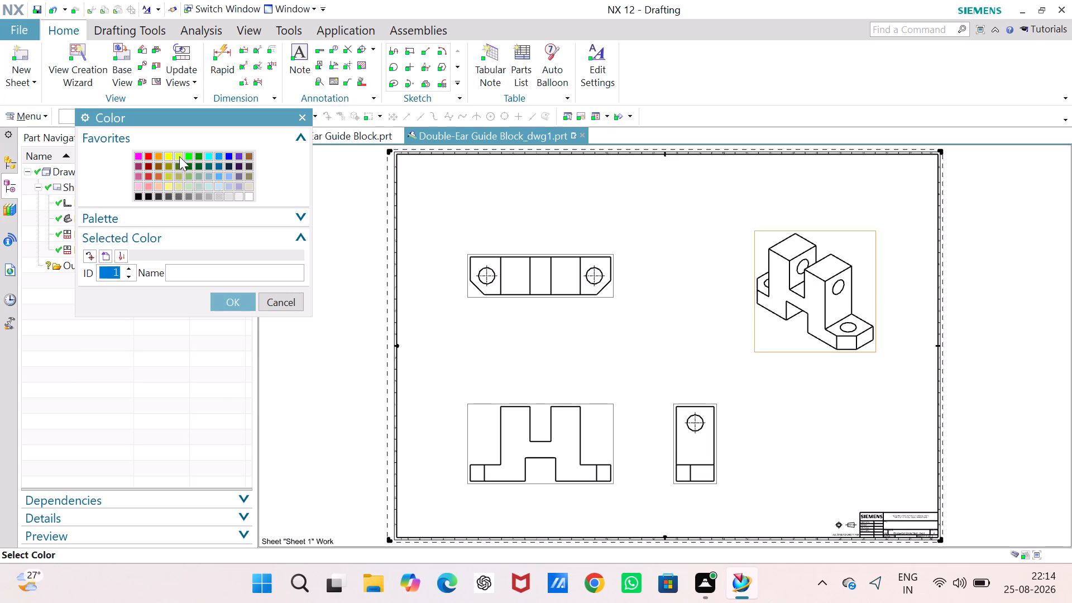
click(234, 306)
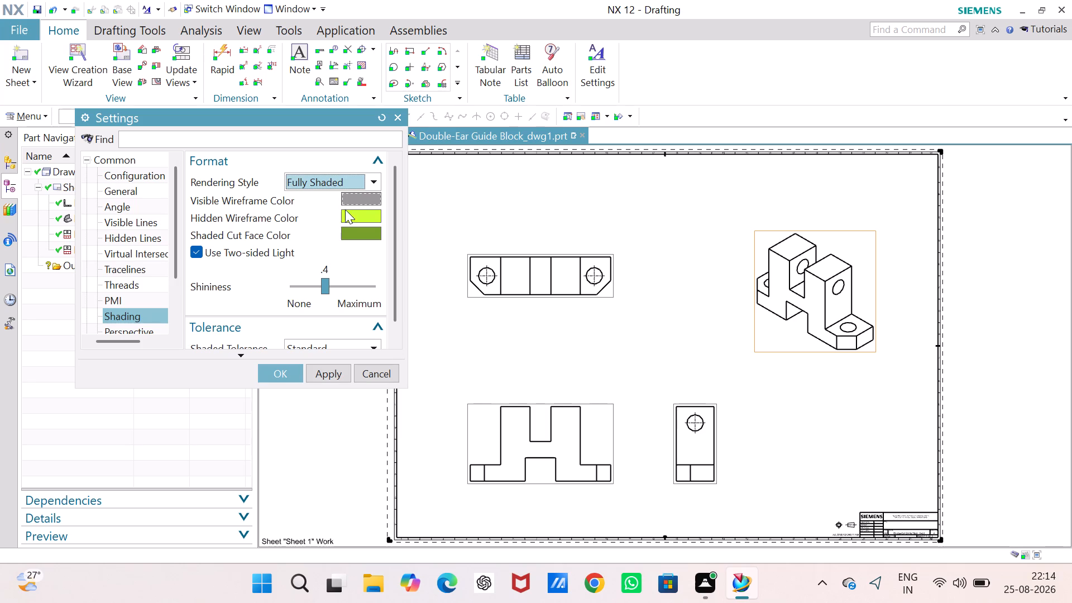
click(351, 197)
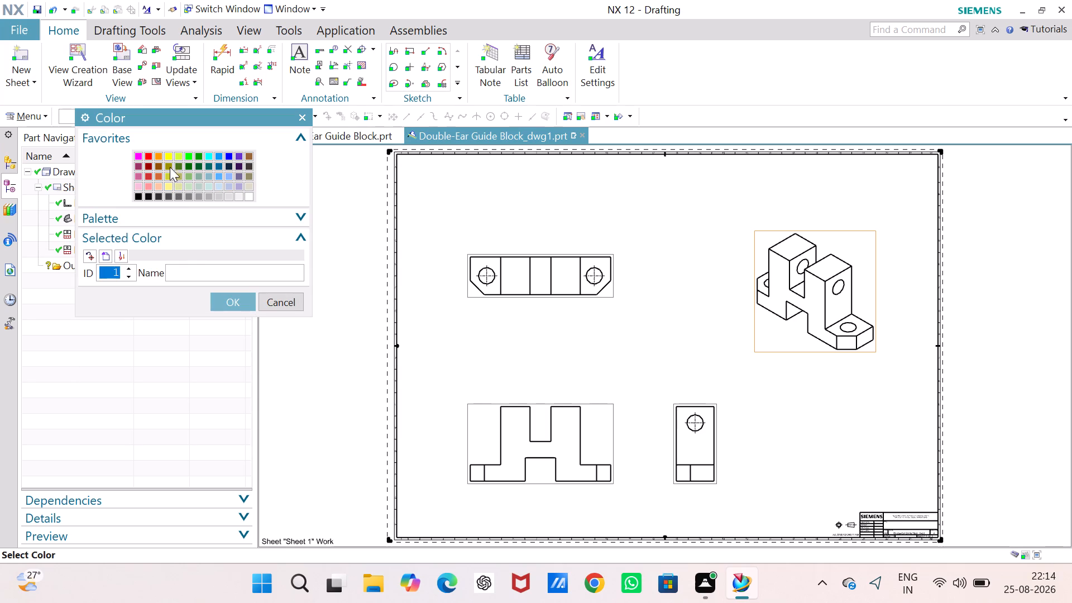
click(167, 157)
click(229, 301)
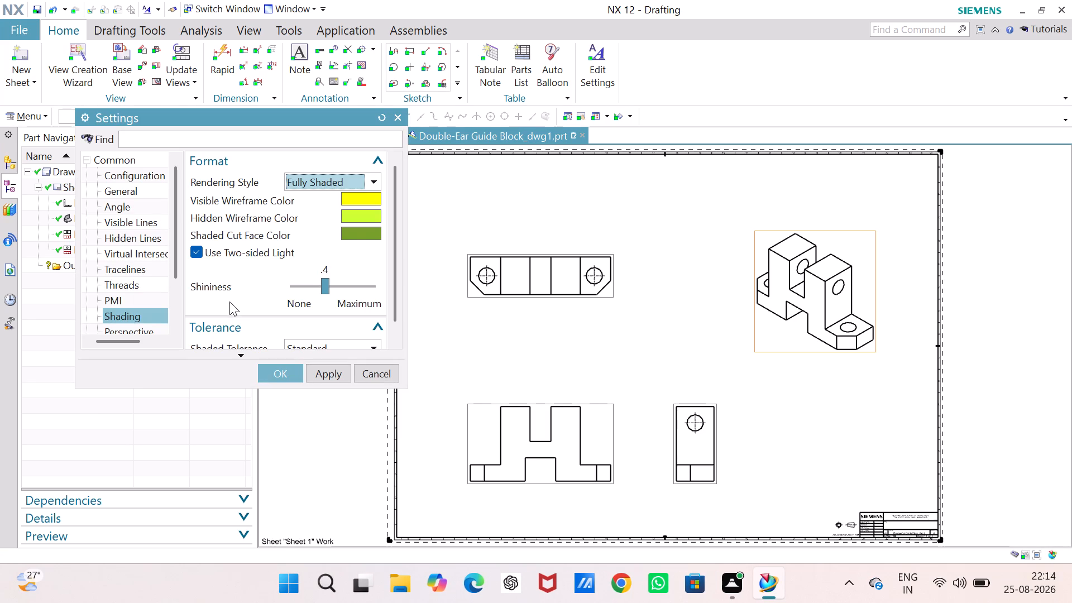
click(353, 232)
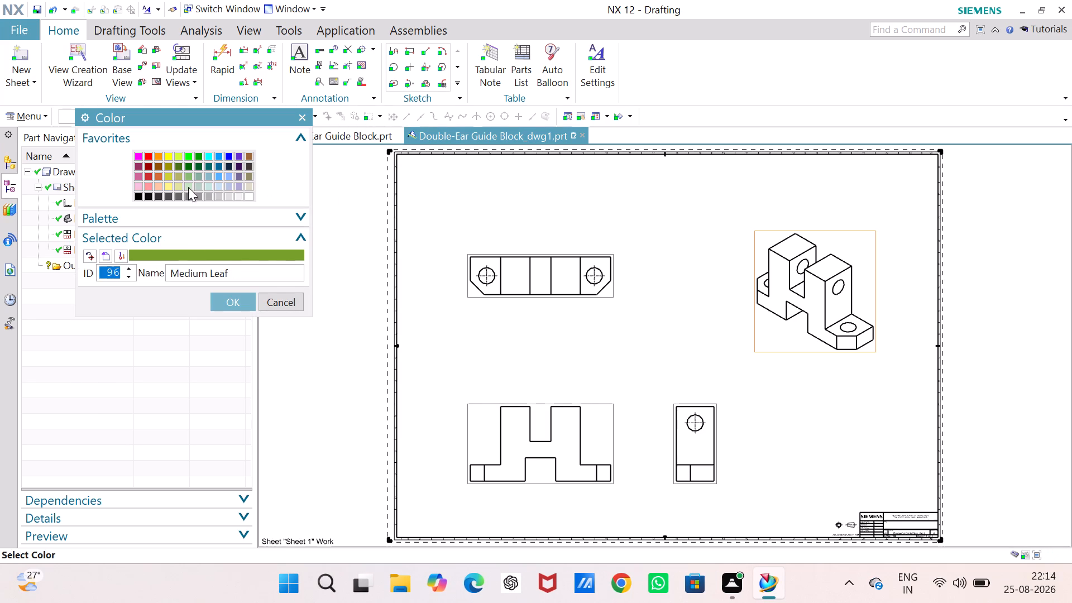
click(204, 155)
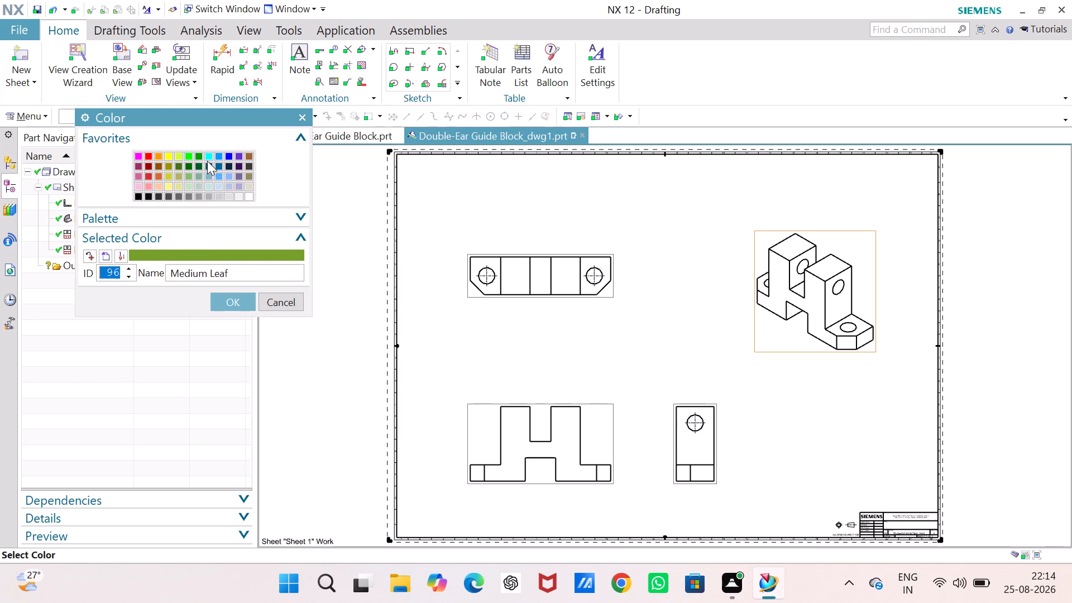
click(207, 156)
click(231, 299)
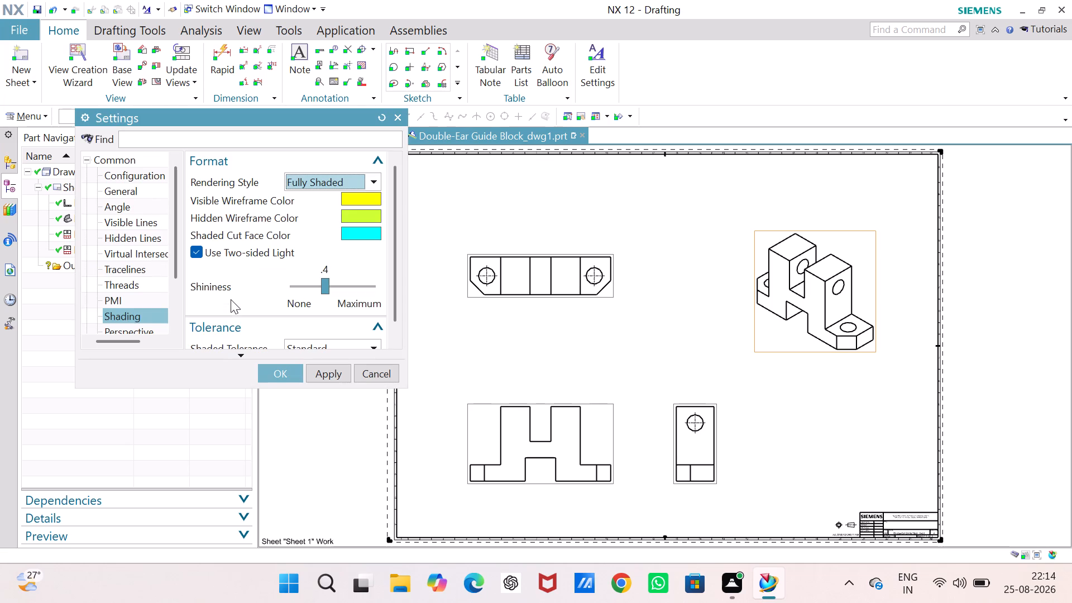
click(290, 371)
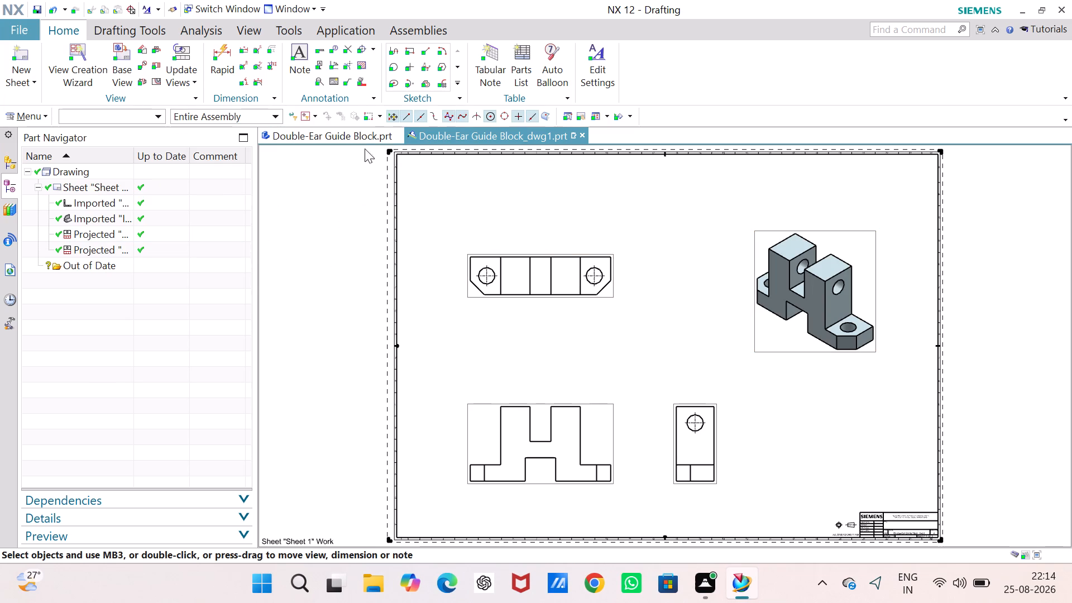
Dimension the diameters of both foot holes in the top view with Rapid Dimension, placing each below its hole.
click(220, 50)
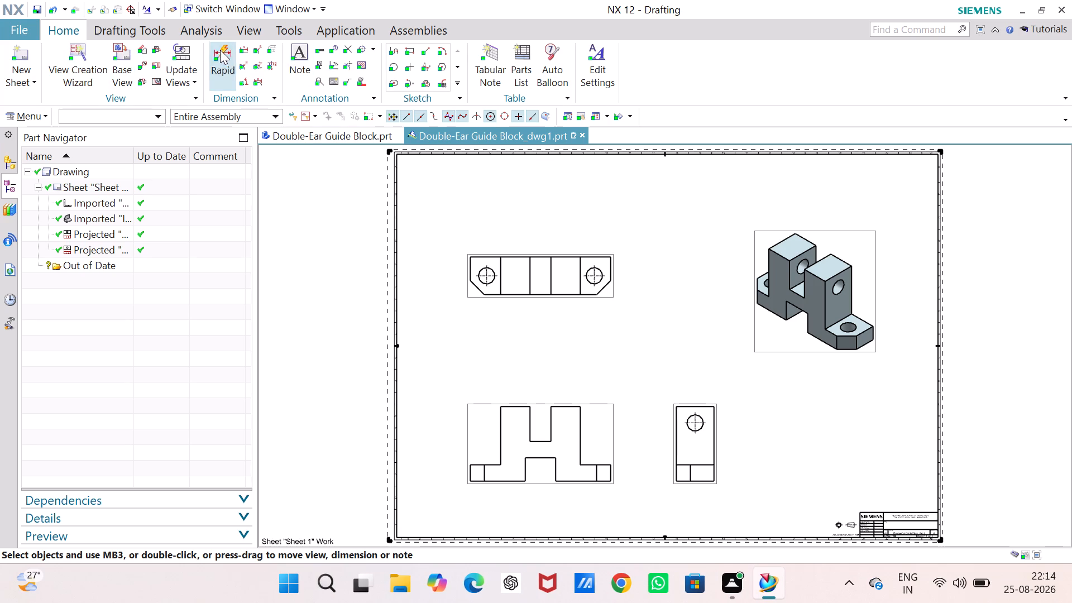
scroll(504, 288, up, 8)
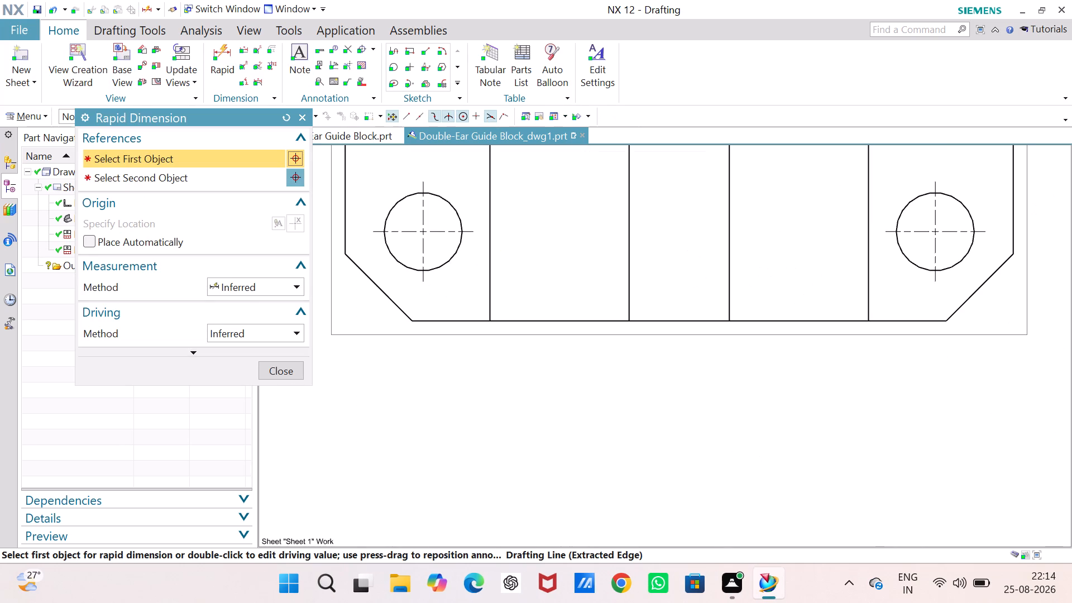
click(411, 267)
click(361, 351)
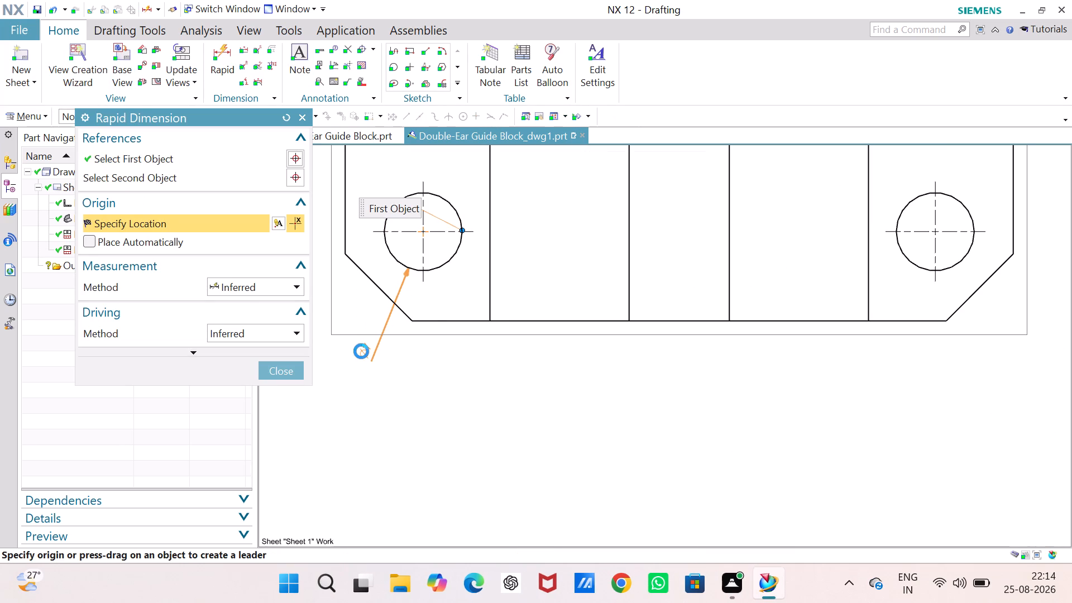
click(963, 256)
click(997, 307)
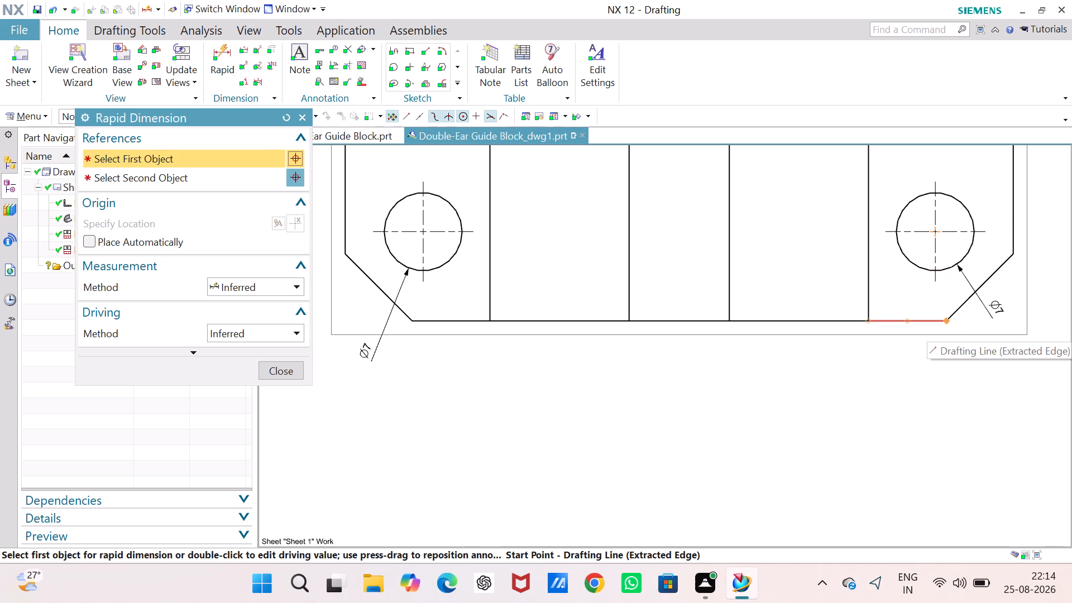
Dimension the vertical height of the lower-right corner chamfer and the straight right edge above it in the top view, placing both outside the view.
drag(947, 320, 955, 310)
click(1011, 254)
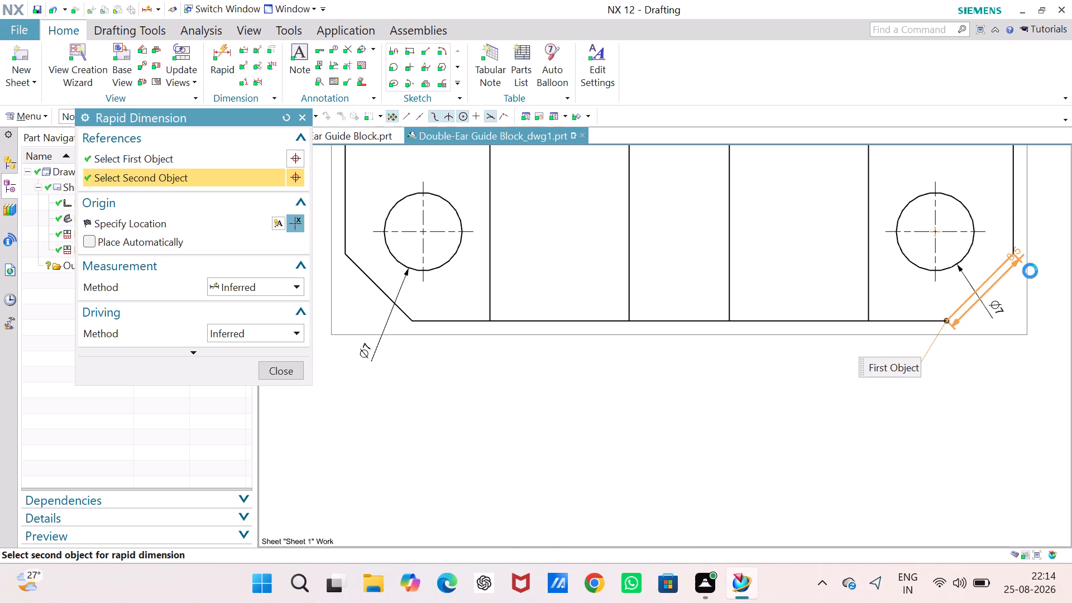
click(1045, 274)
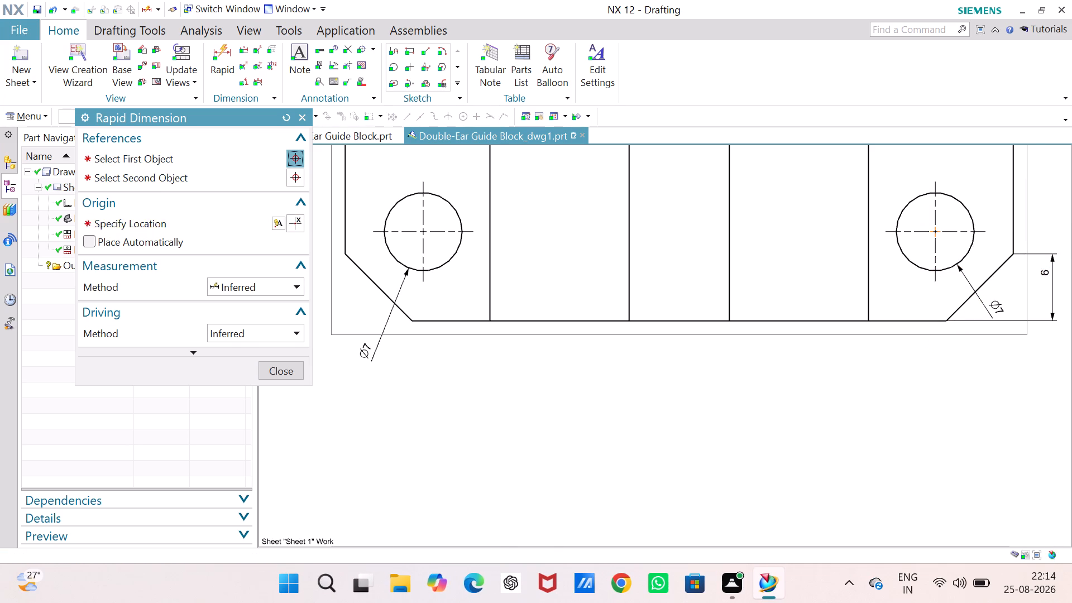
drag(1013, 253, 1012, 245)
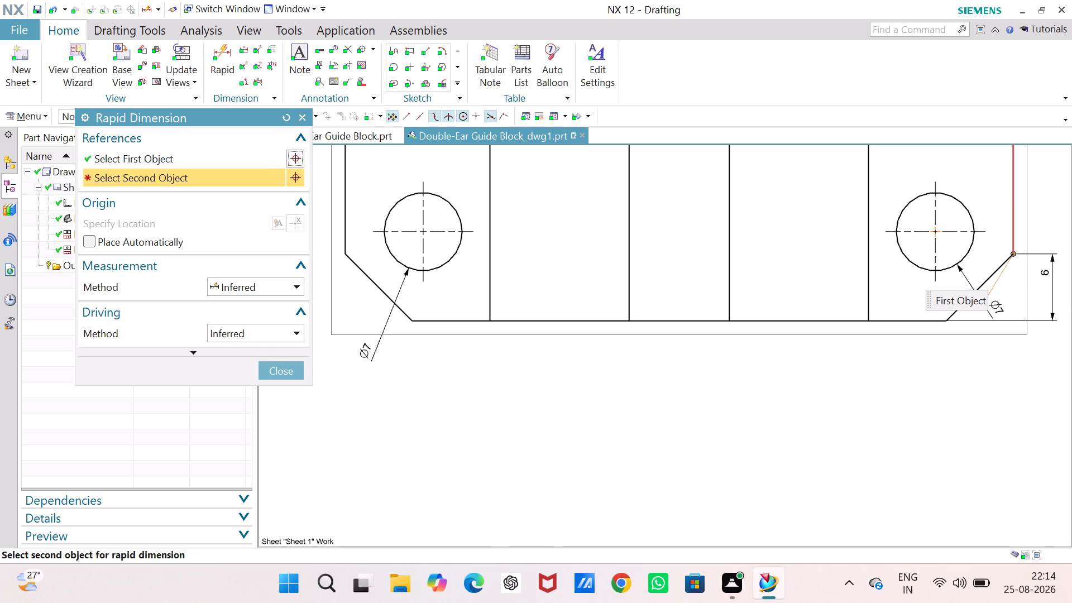
scroll(1011, 155, up, 2)
scroll(1011, 155, down, 7)
middle_drag(1011, 160, 674, 318)
right_drag(1011, 160, 674, 318)
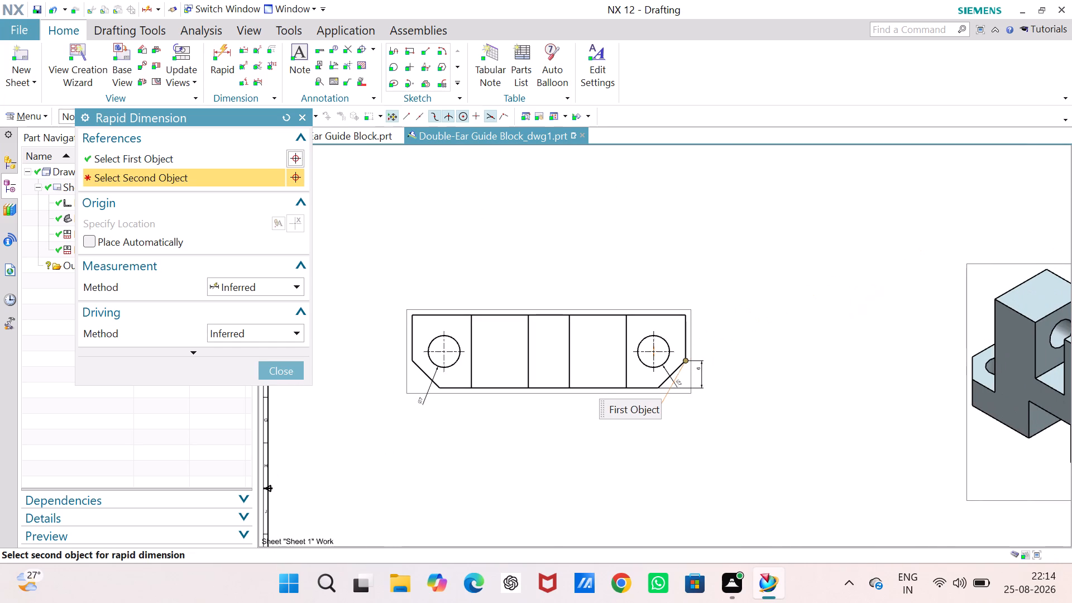
scroll(687, 317, up, 2)
click(685, 313)
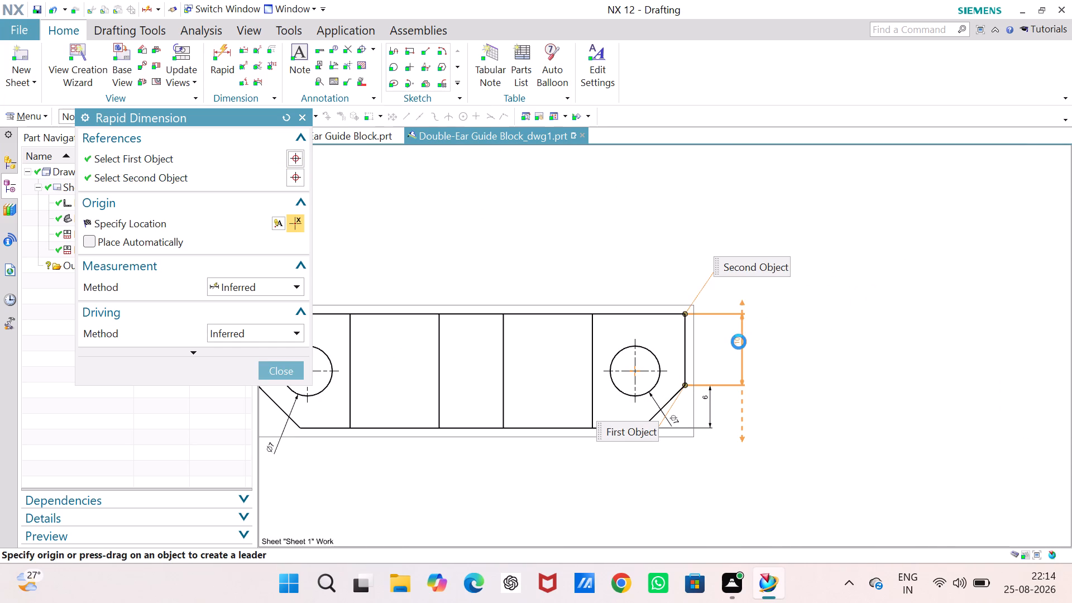
click(723, 341)
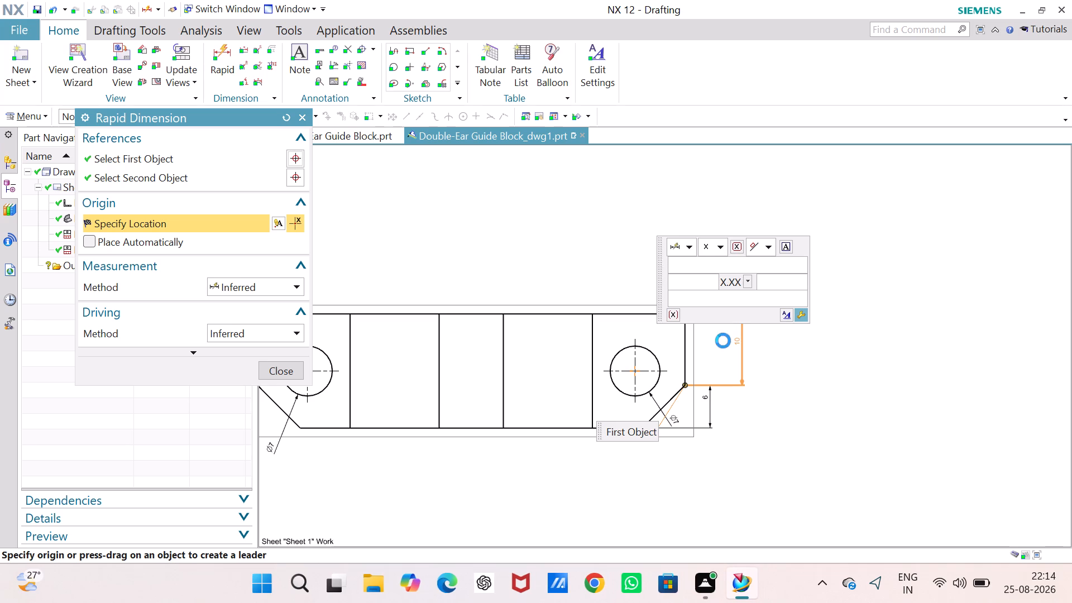
Dimension the length of the bottom edge between the two corner chamfers in the top view, placing it below the view.
drag(297, 428, 304, 429)
drag(644, 427, 624, 440)
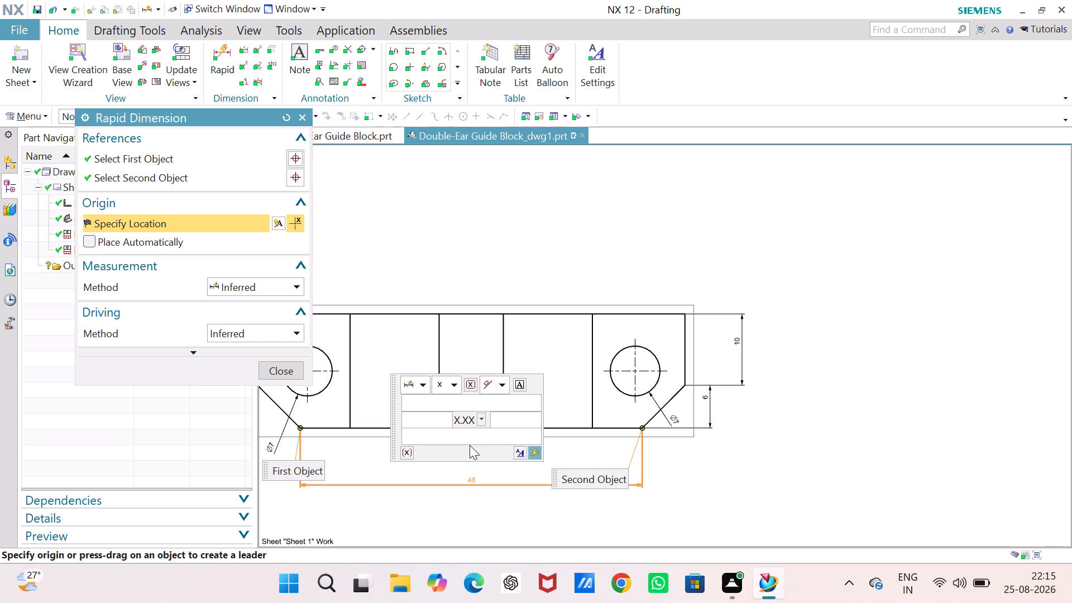
click(470, 445)
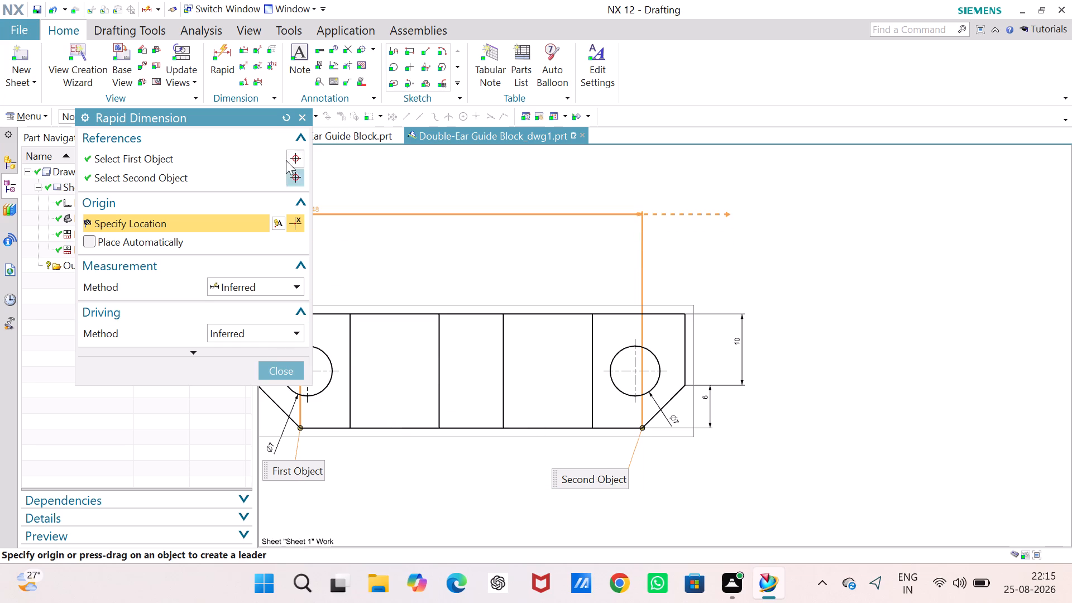
click(441, 474)
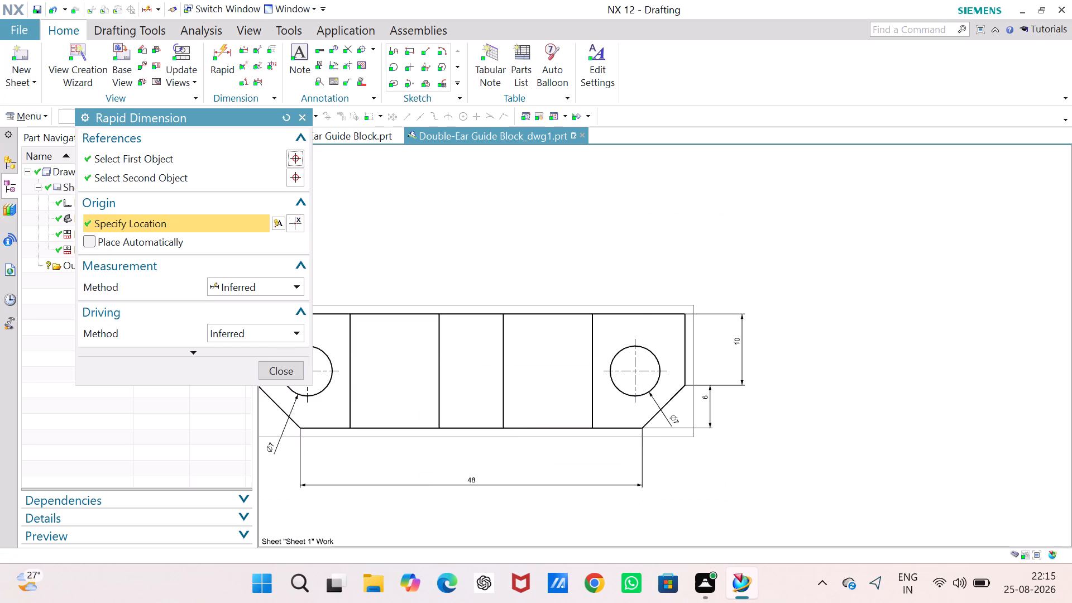
click(304, 123)
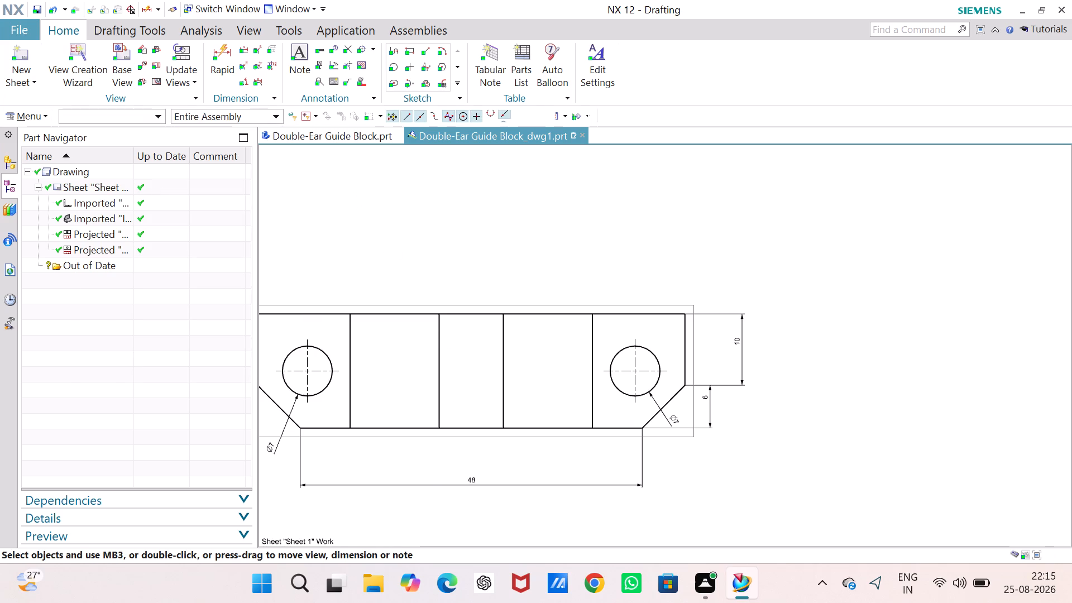
Dimension the width of the upper slot between the two ears in the front view with Rapid Dimension, placing it above the slot.
scroll(452, 405, up, 3)
scroll(452, 402, down, 7)
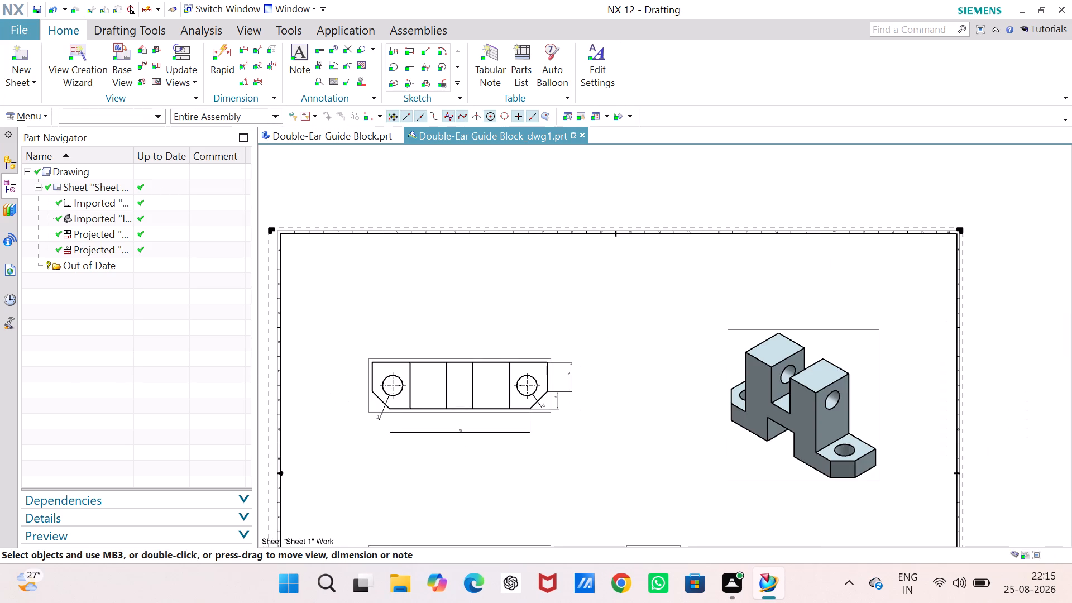
scroll(418, 418, up, 3)
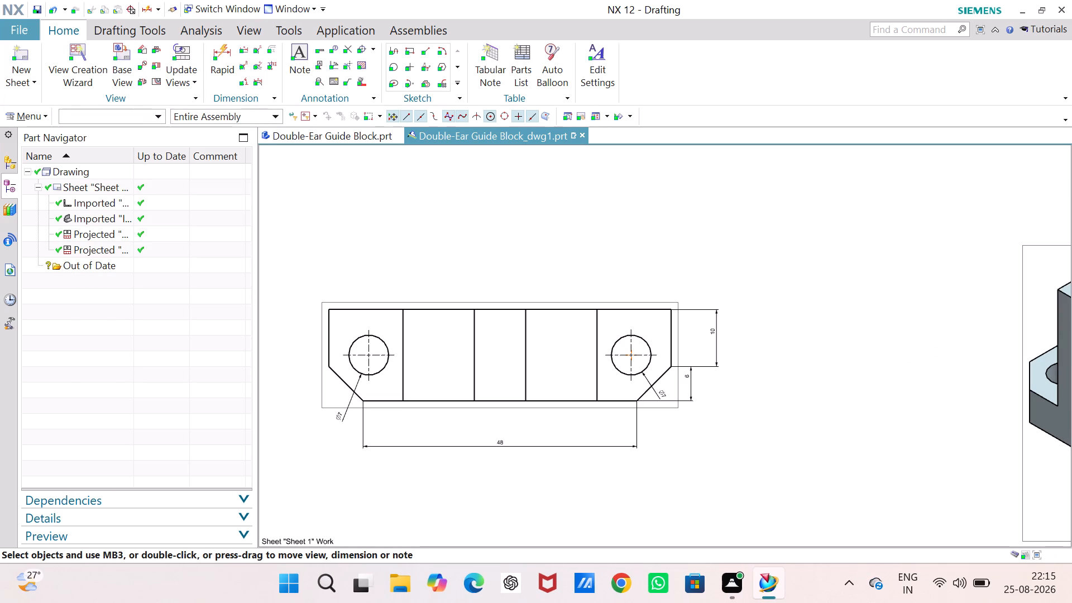
scroll(544, 414, up, 1)
scroll(542, 410, down, 5)
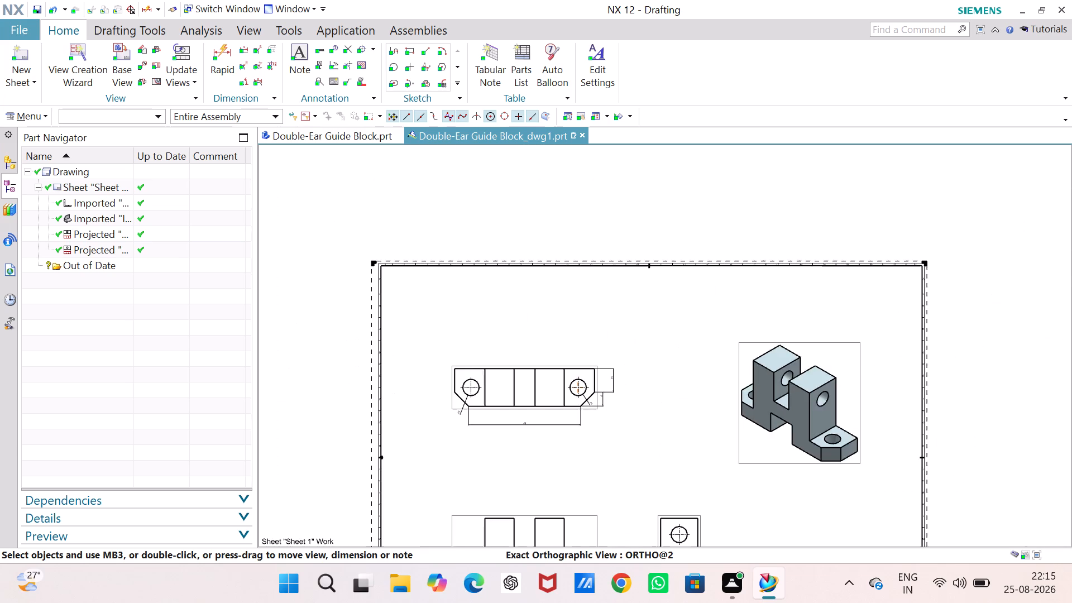
scroll(669, 452, down, 3)
middle_drag(661, 473, 612, 360)
right_drag(661, 473, 612, 360)
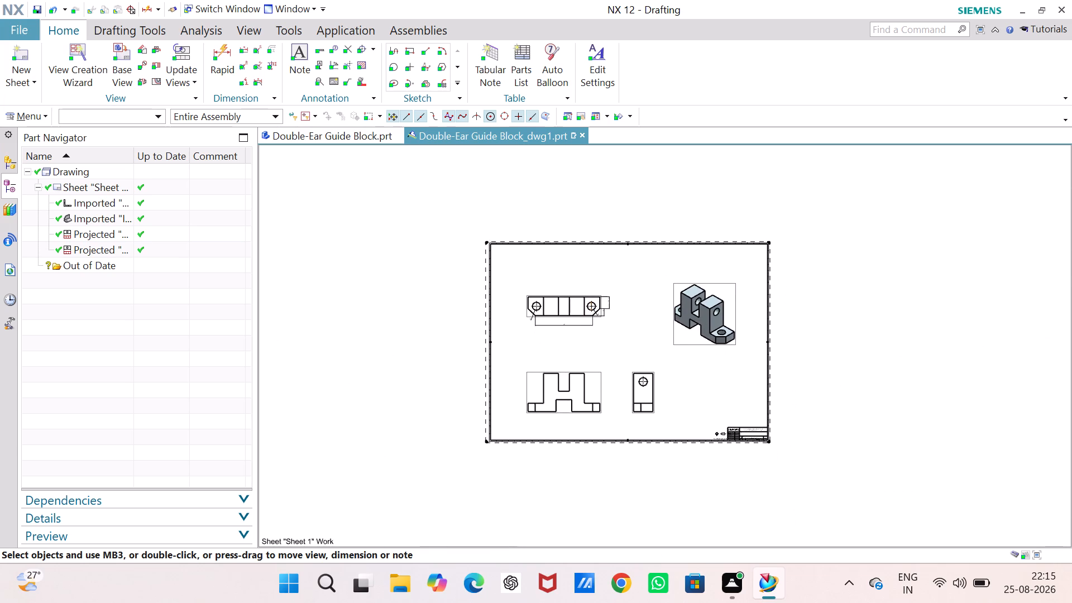
middle_drag(612, 360, 610, 357)
scroll(607, 360, up, 6)
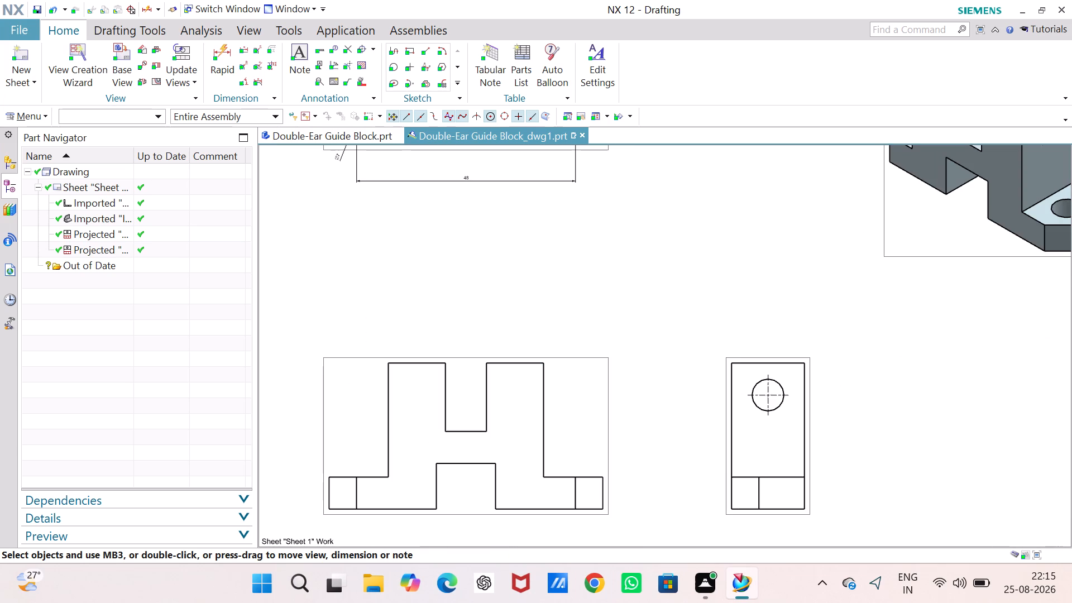
click(224, 50)
scroll(444, 413, up, 2)
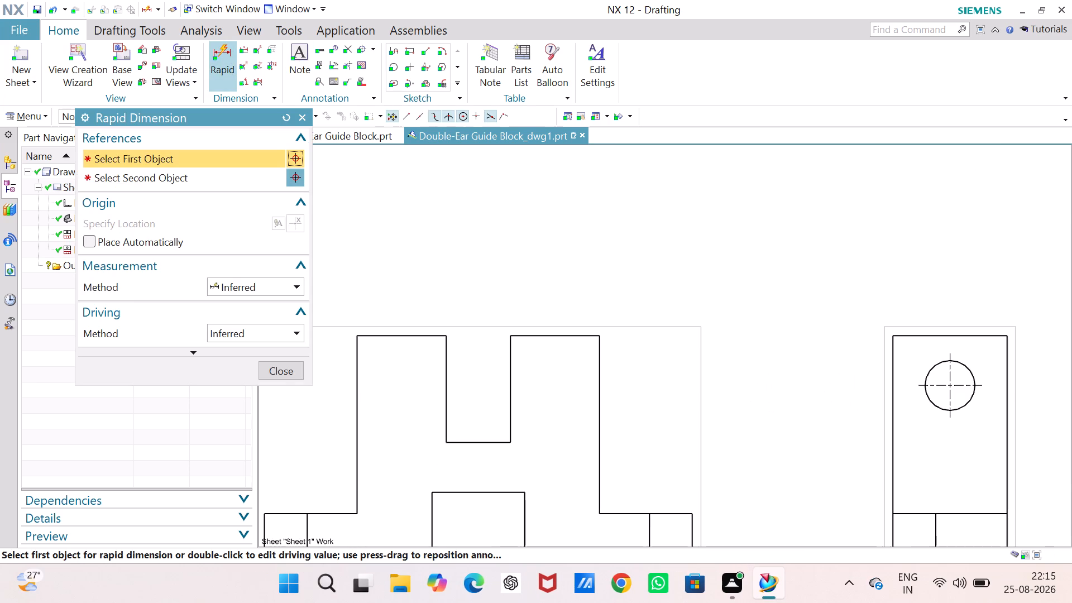
click(446, 400)
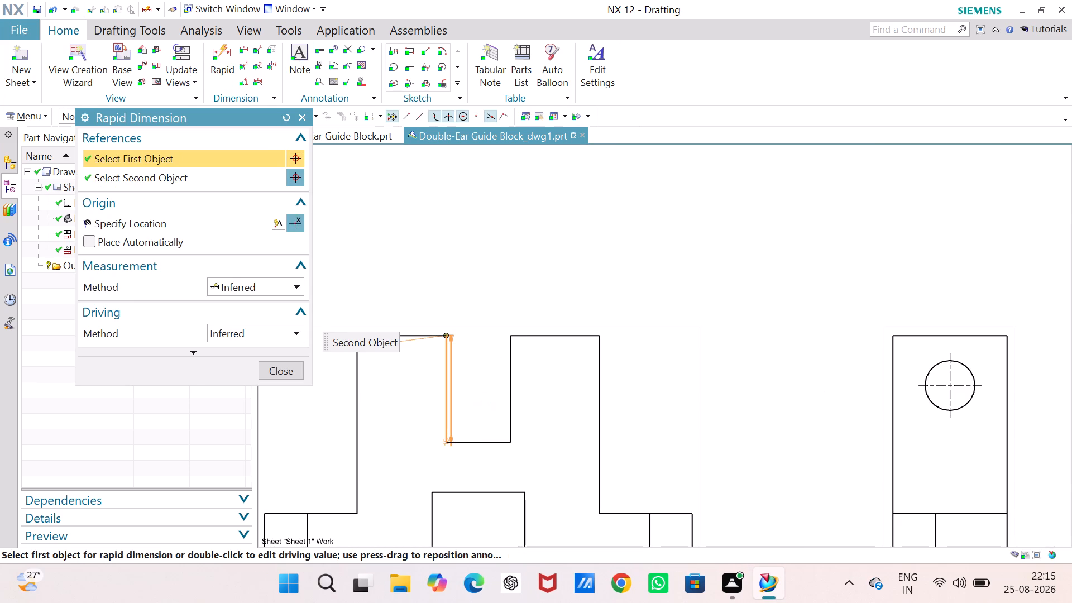
click(510, 397)
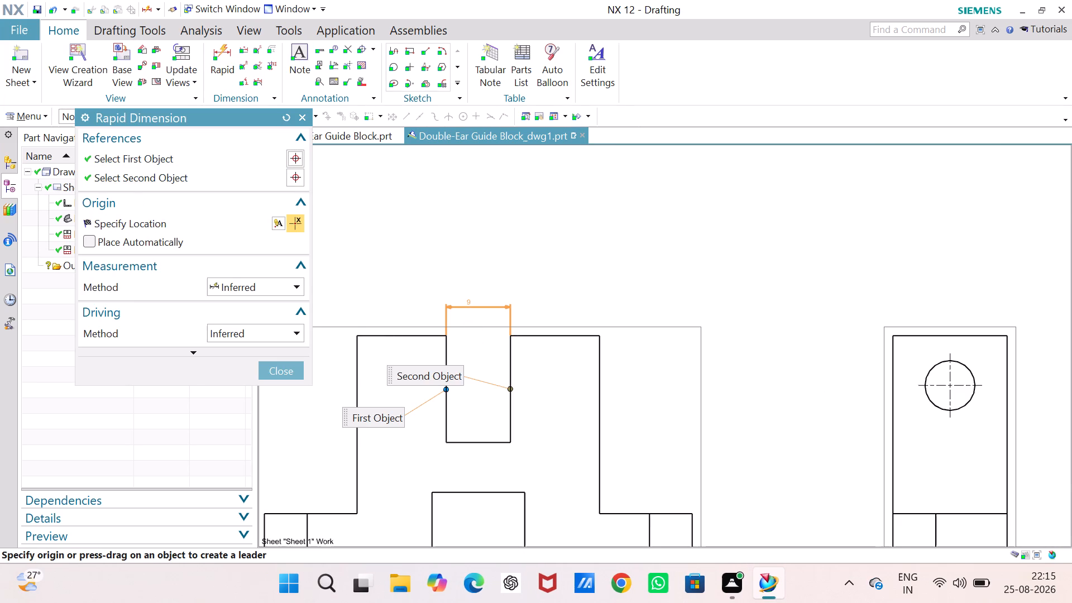
click(468, 302)
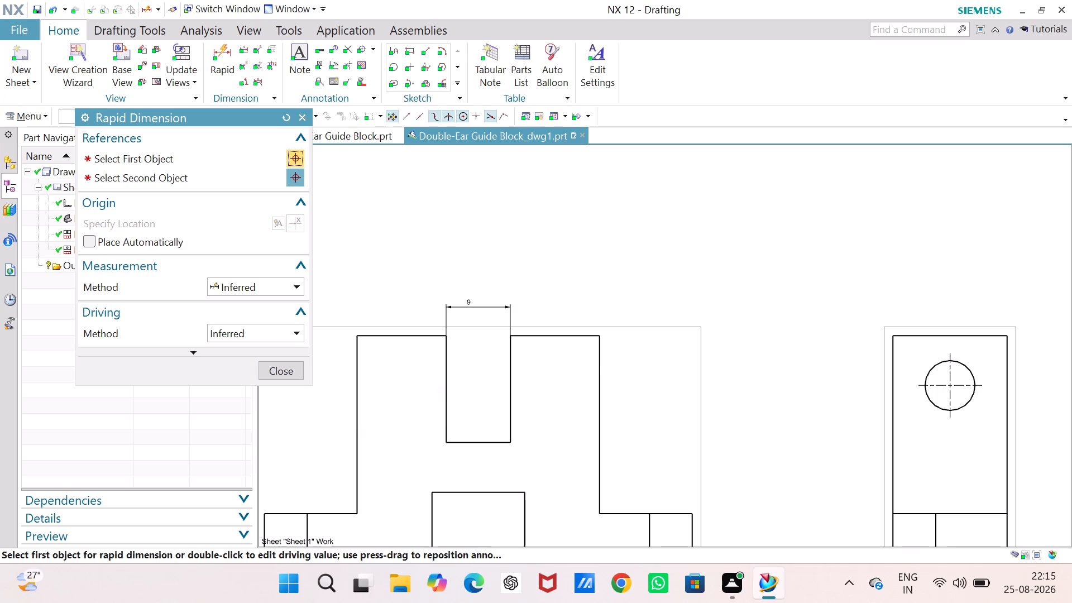
Dimension the top edge of the right ear in the front view, placing it beside the slot width dimension.
click(552, 333)
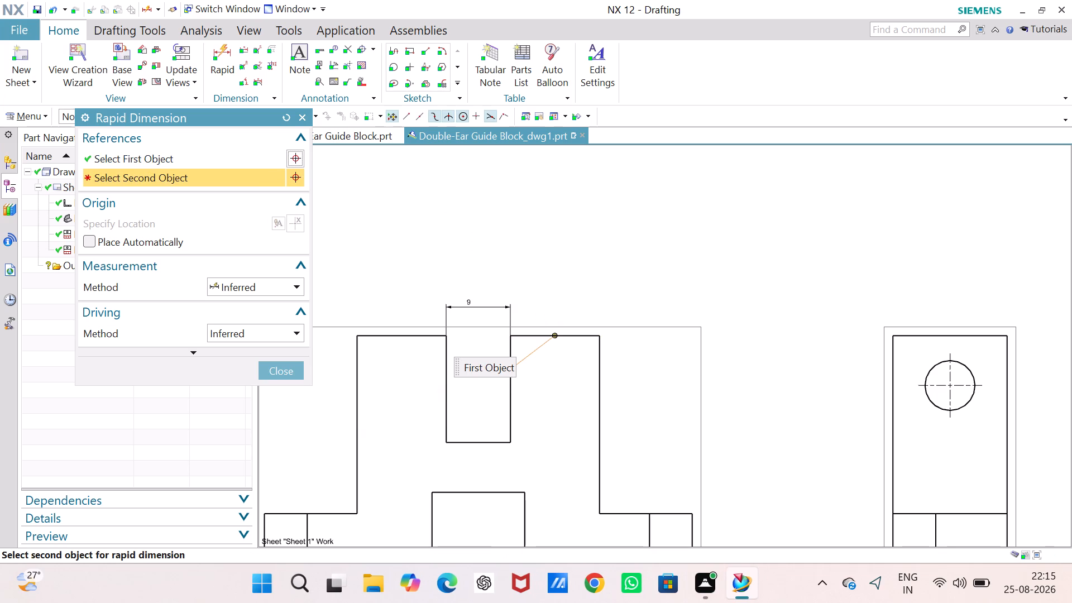
click(305, 122)
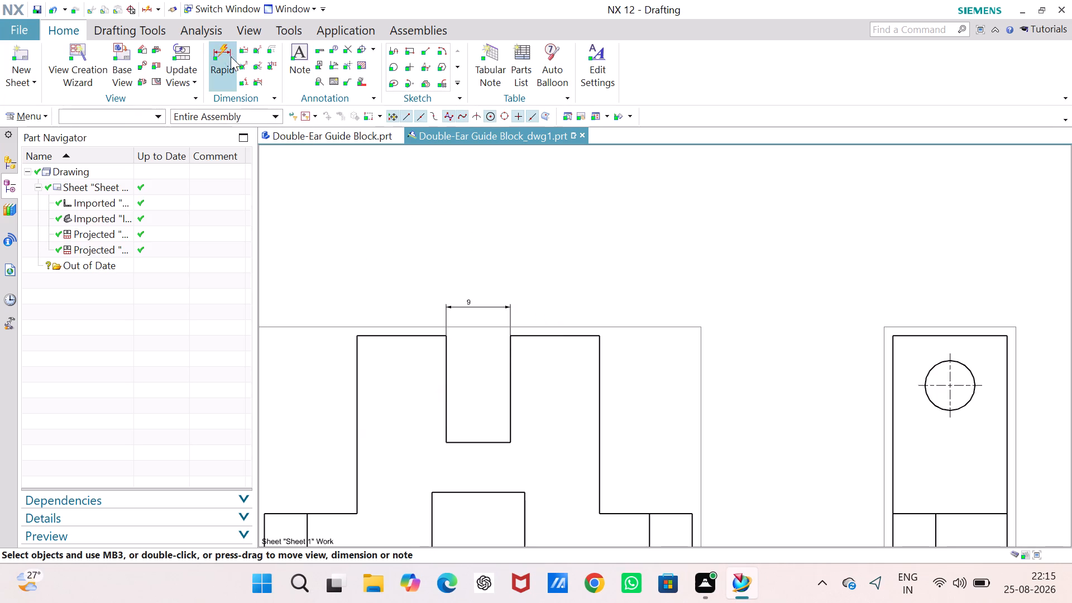
click(218, 54)
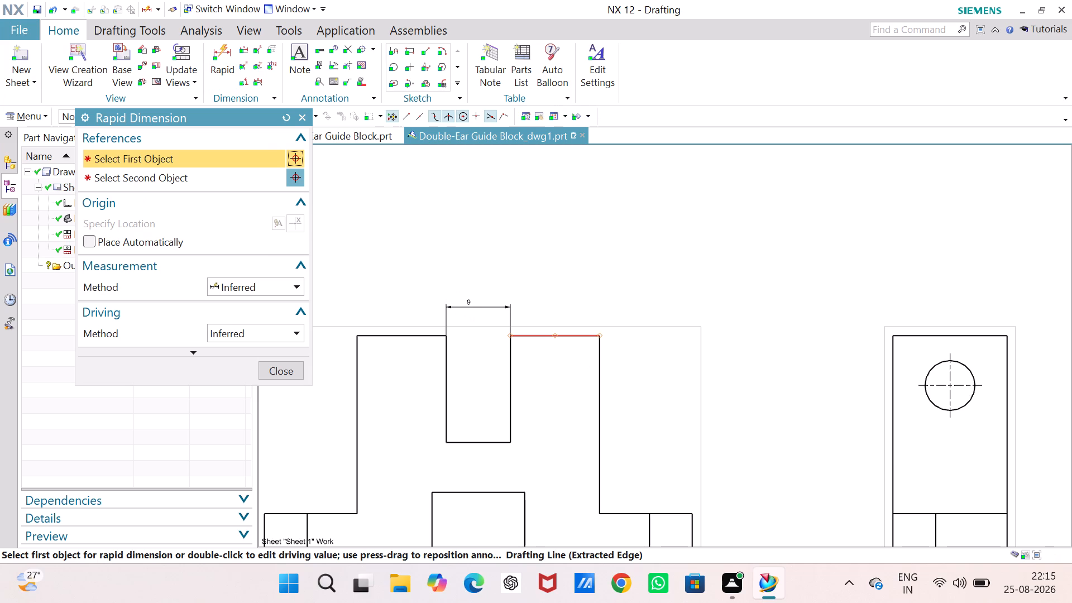
click(525, 334)
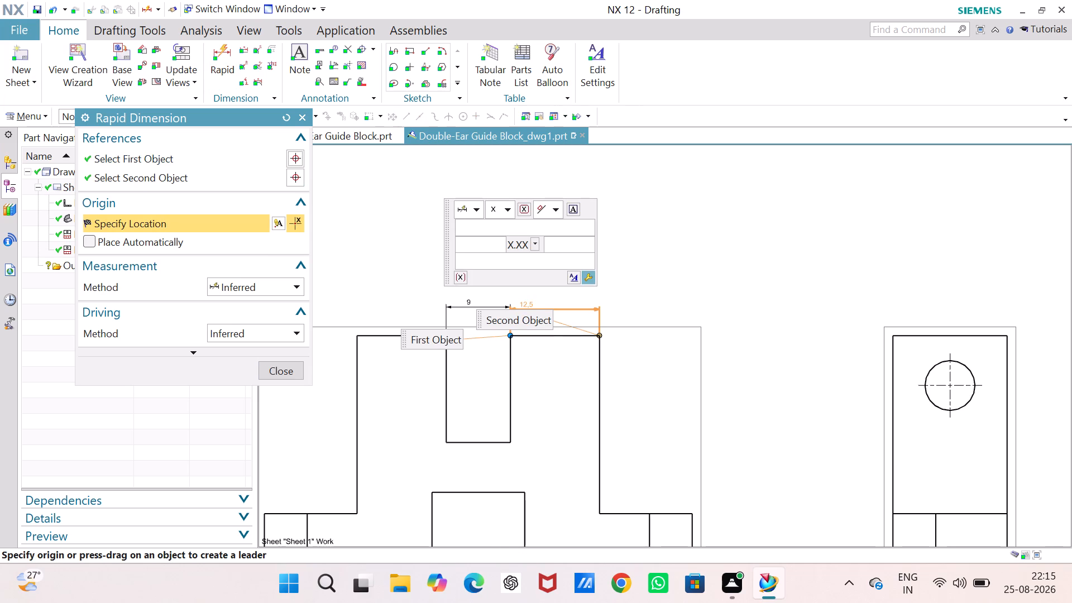
click(528, 304)
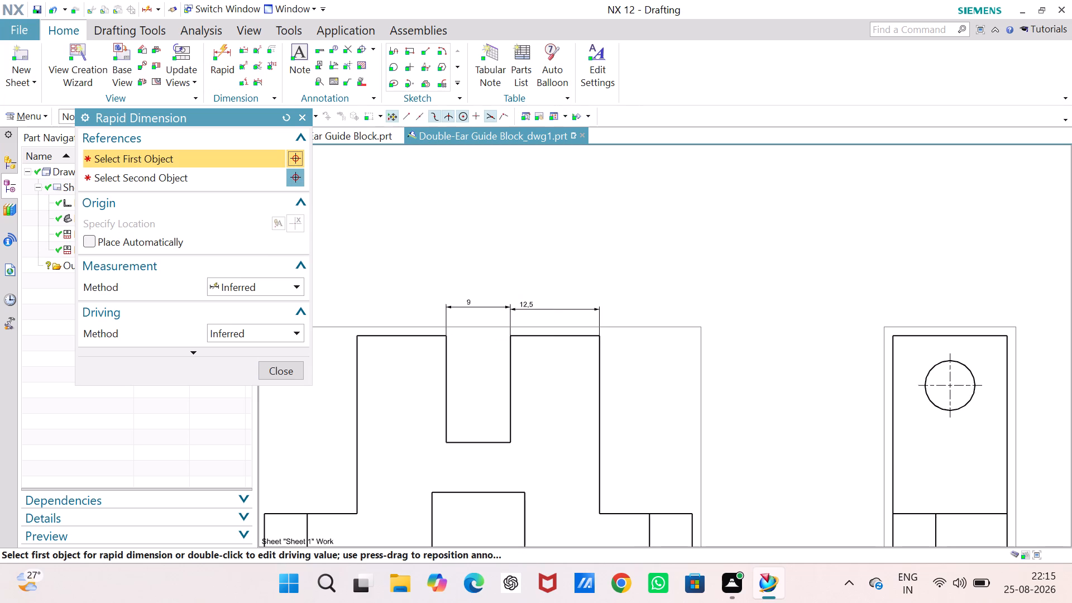
scroll(593, 384, down, 5)
scroll(586, 423, up, 4)
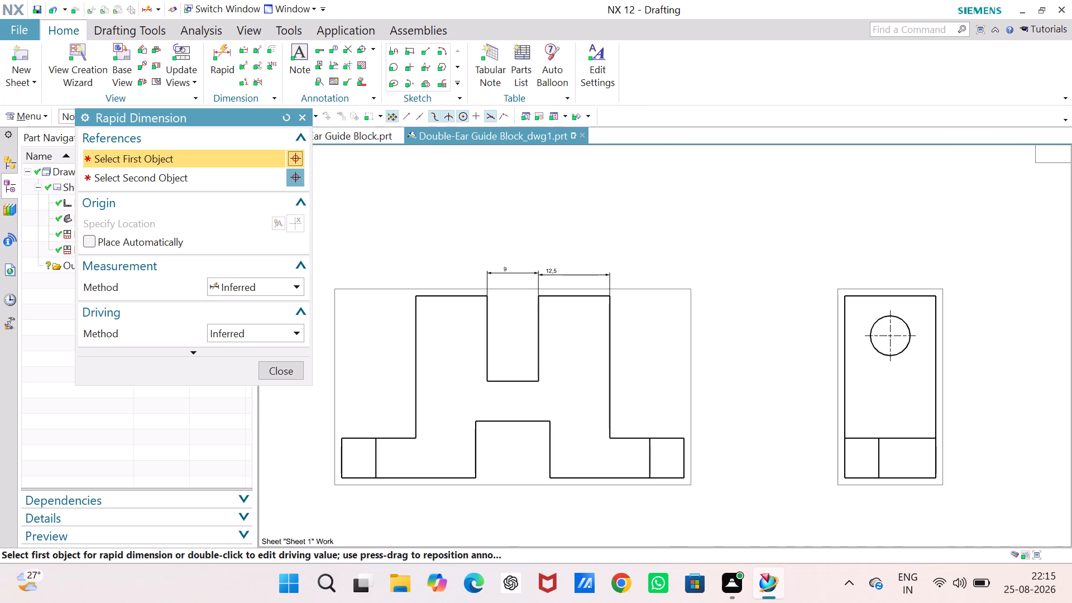
click(306, 119)
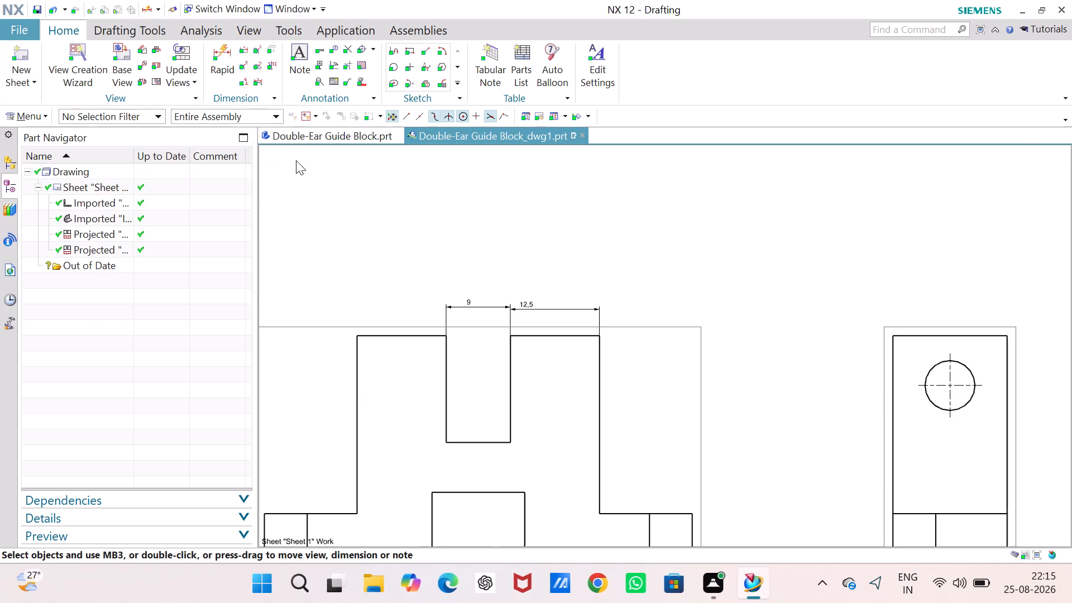
Switch to the Double-Ear Guide Block model part and open the base profile sketch, Sketch (1), with Edit with Rollback.
click(292, 140)
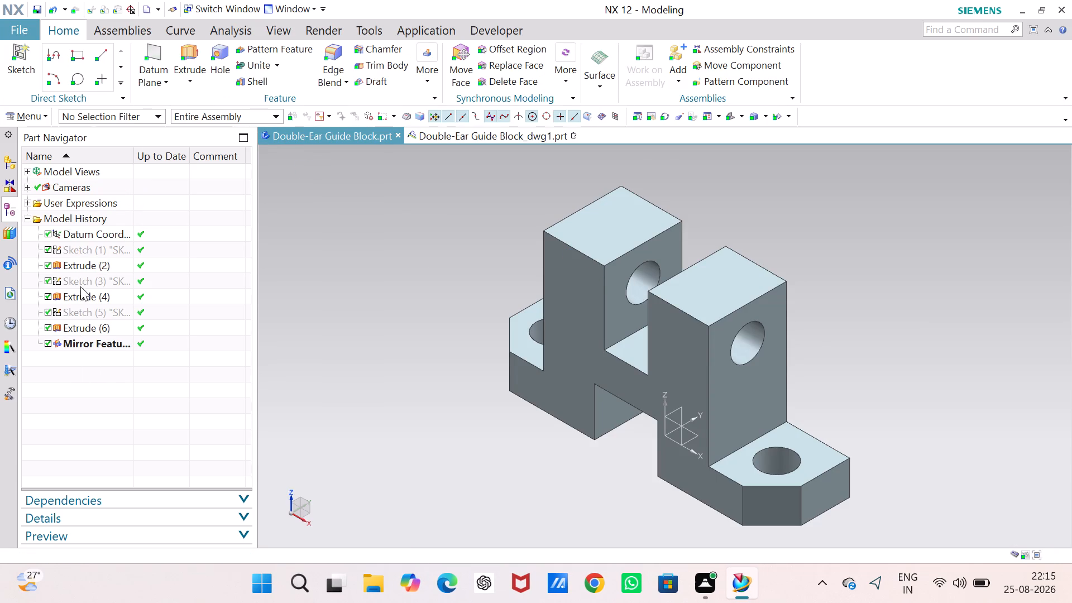
click(100, 250)
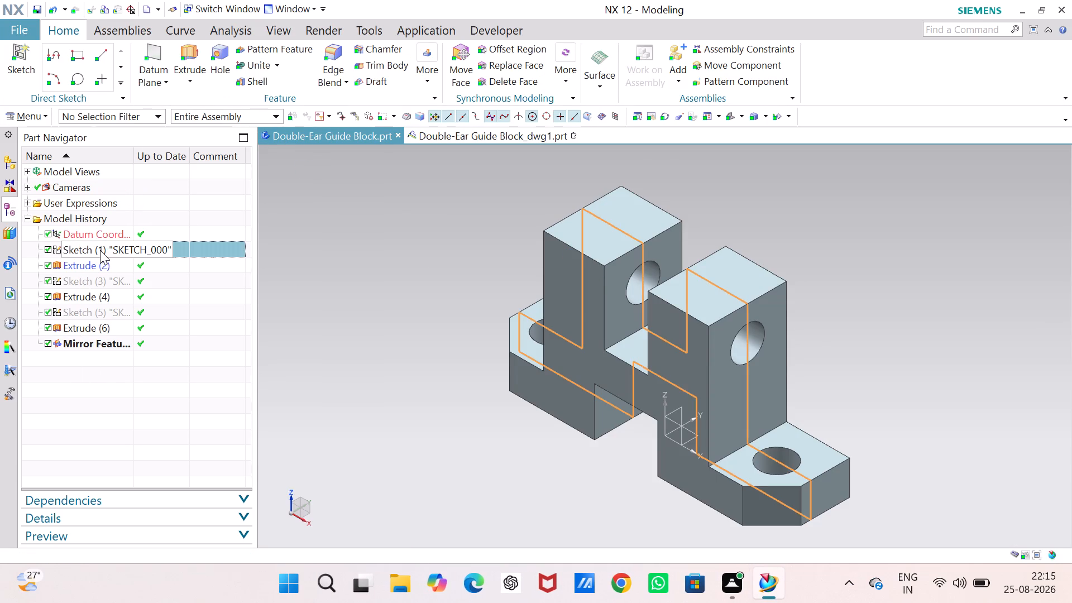
right_click(100, 250)
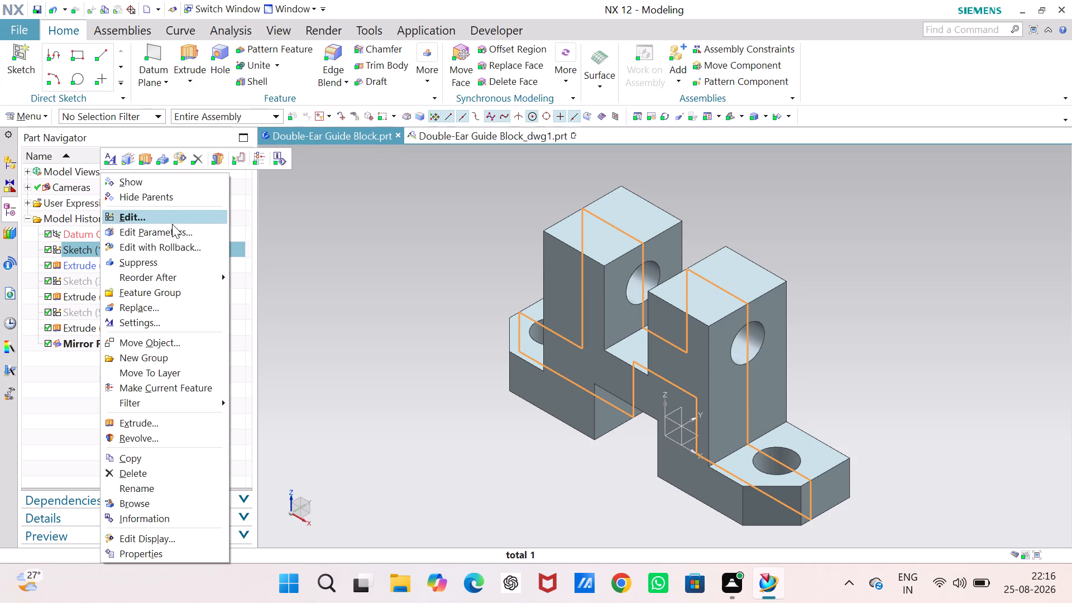
click(175, 245)
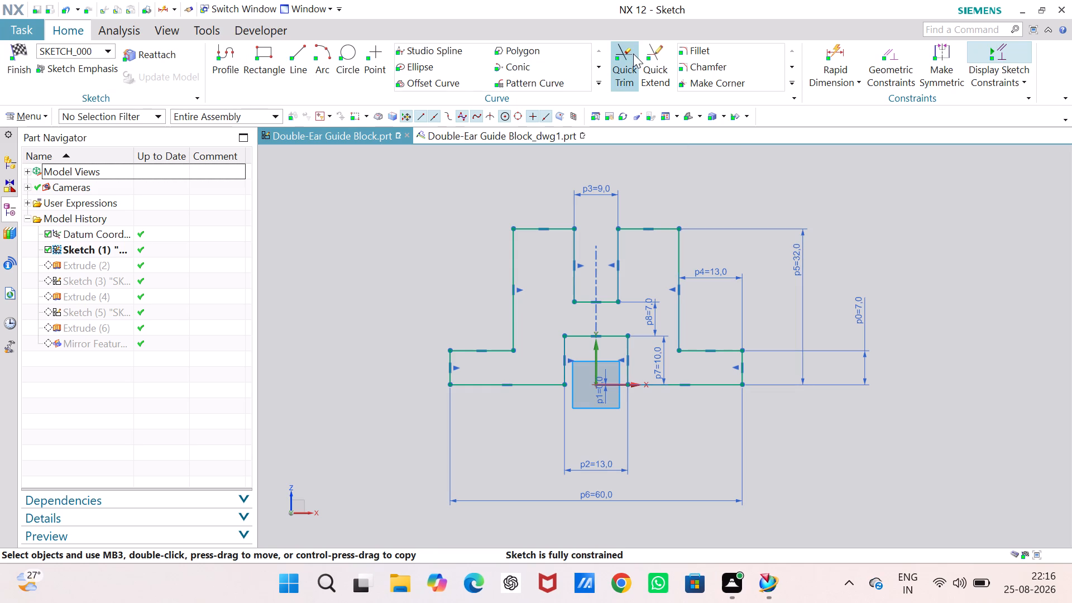
Add a Rapid Dimension to the right ear's top edge in the profile sketch, placing it beside the slot width dimension.
click(821, 52)
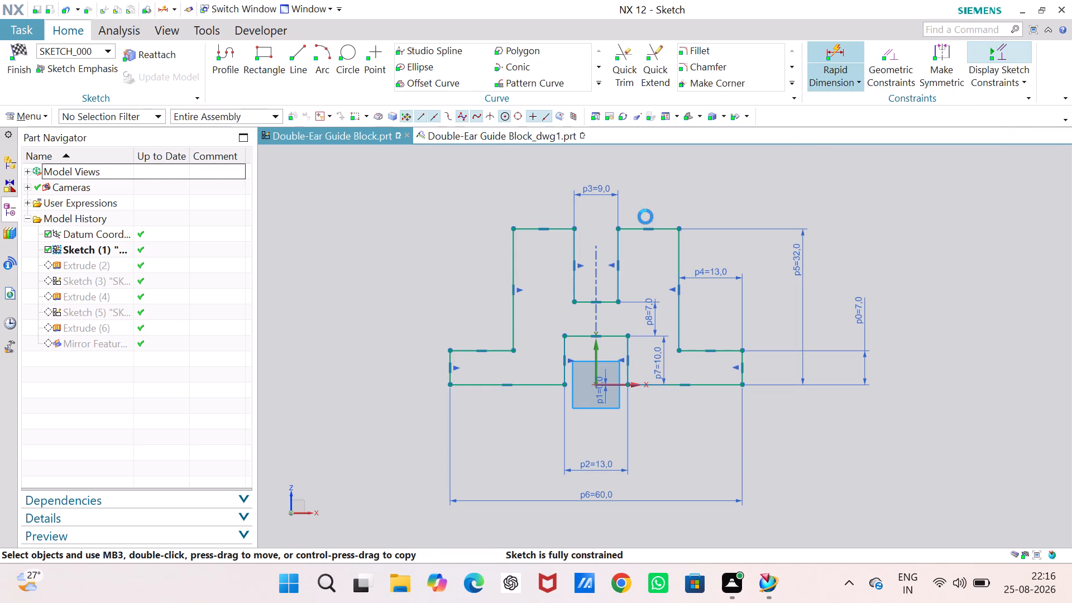
click(633, 229)
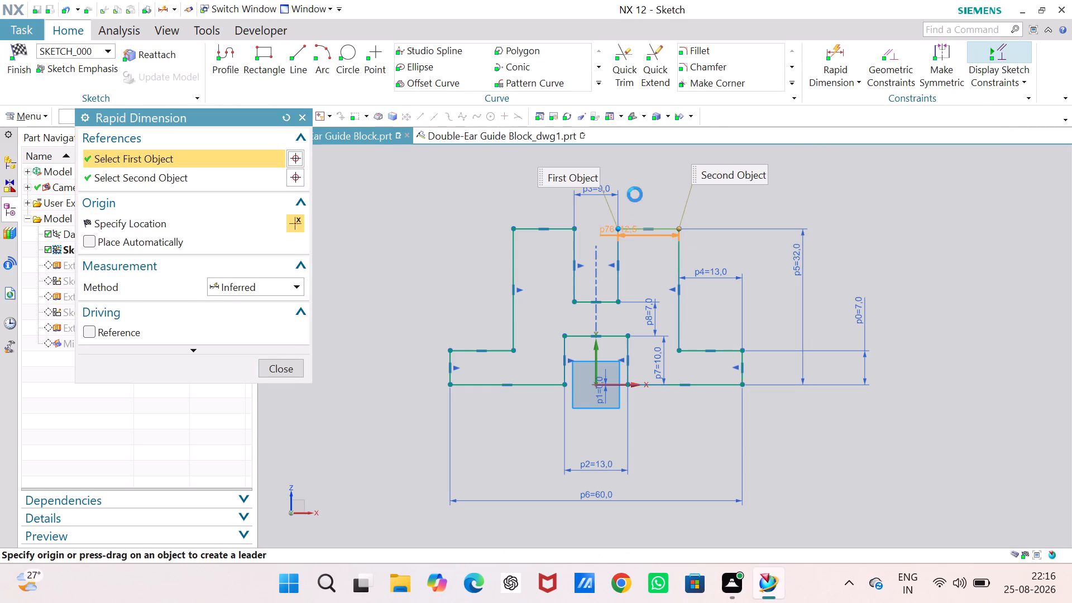
click(636, 192)
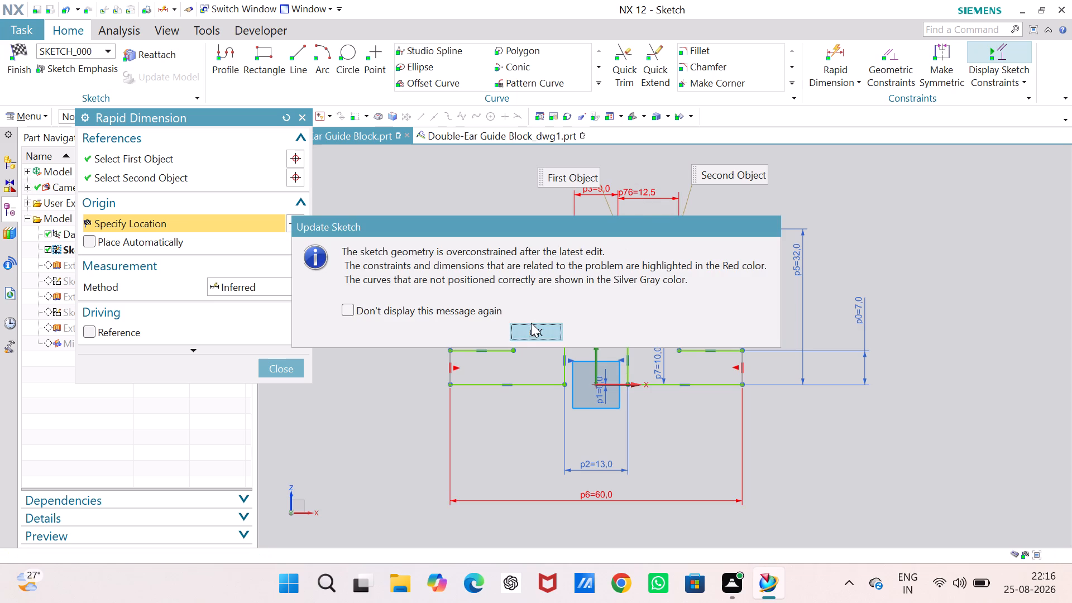
click(531, 323)
click(597, 500)
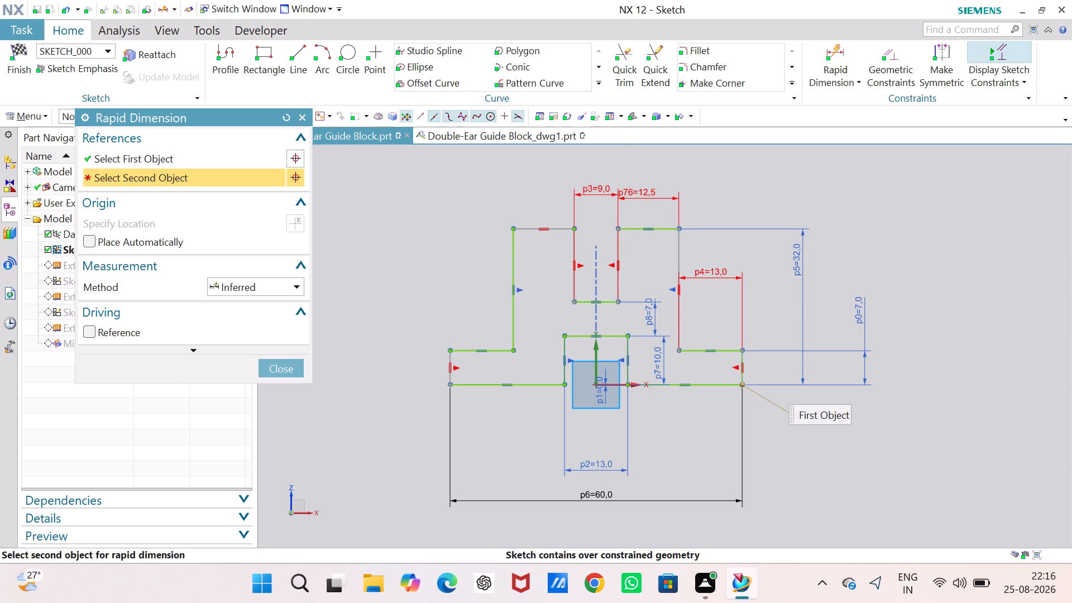
click(300, 112)
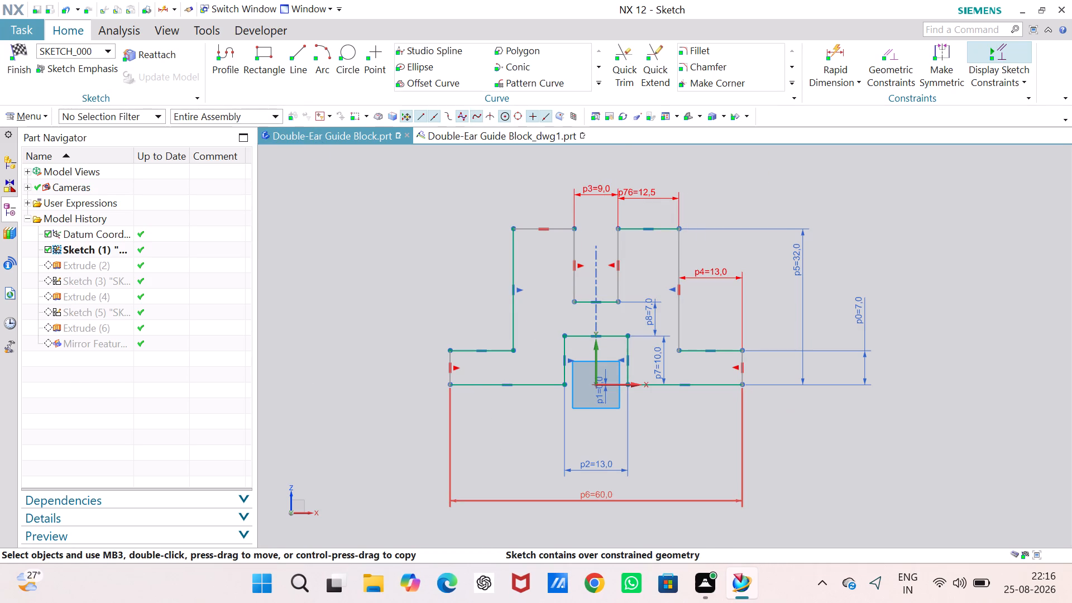
Delete the overall base width dimension, p6, from the profile sketch.
click(530, 501)
key(Delete)
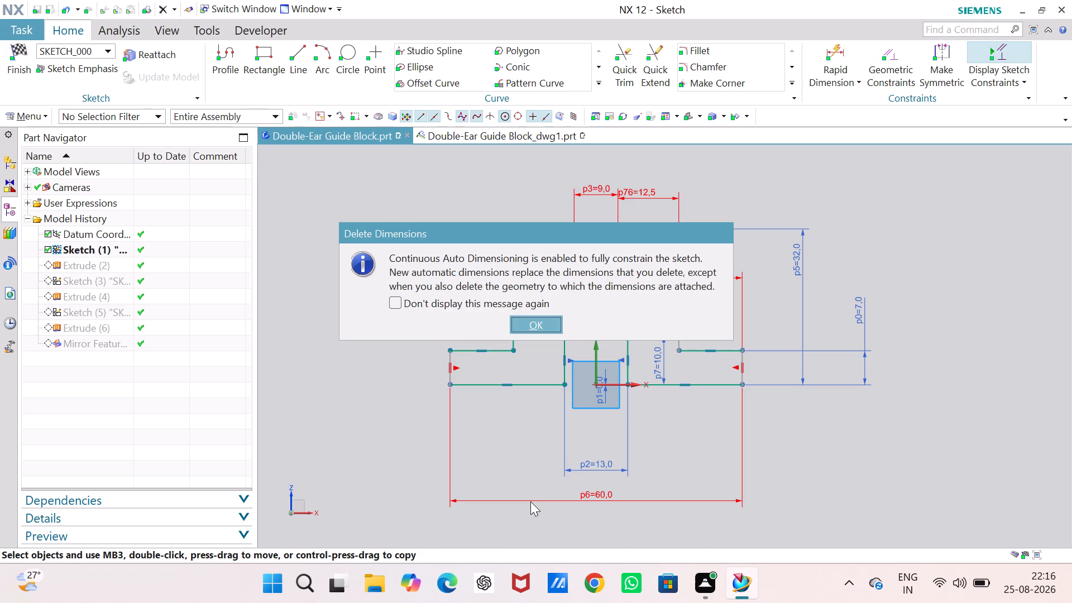
click(534, 317)
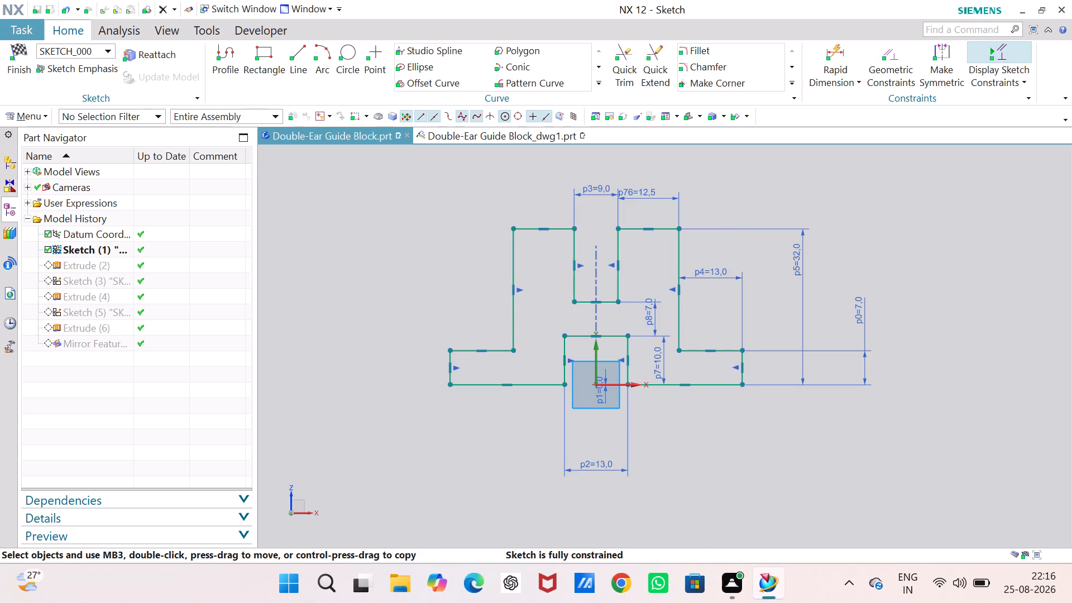
Set the right ear's top edge dimension to 10 mm and finish the sketch.
double_click(647, 193)
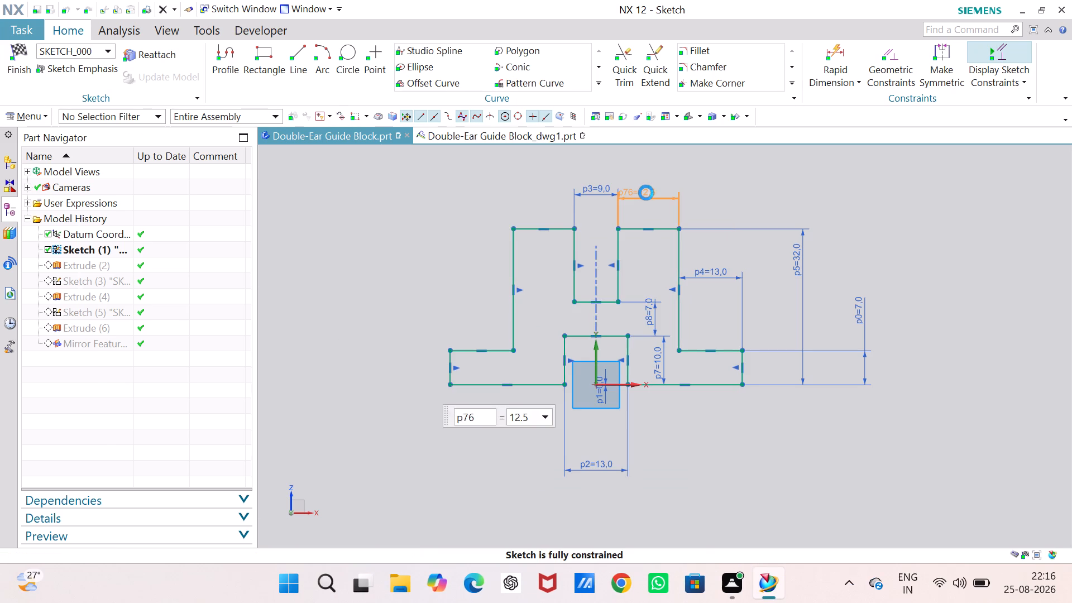
text(10)
key(Return)
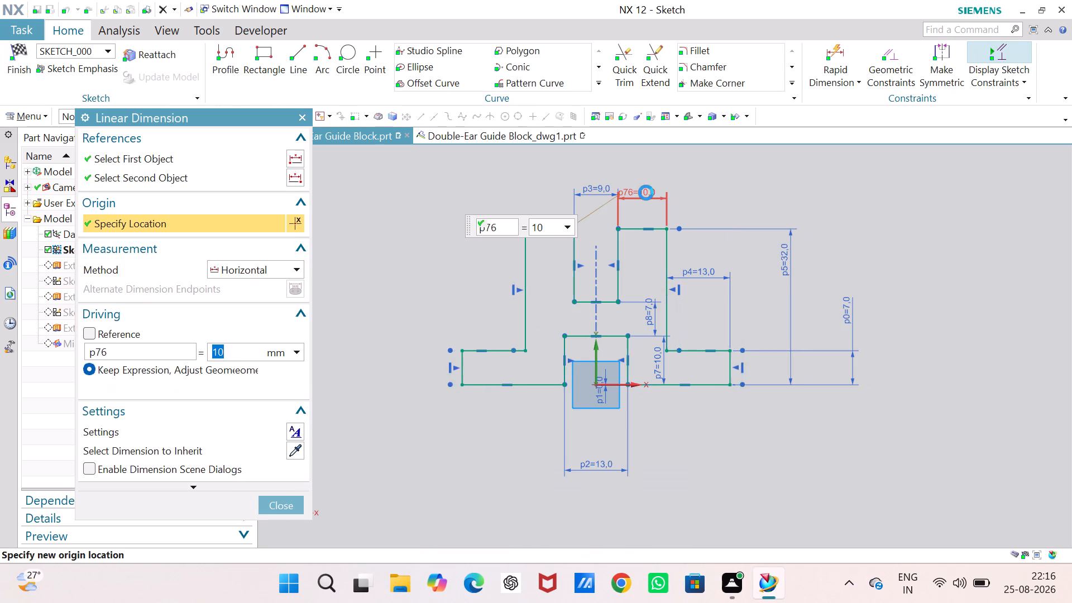
click(280, 510)
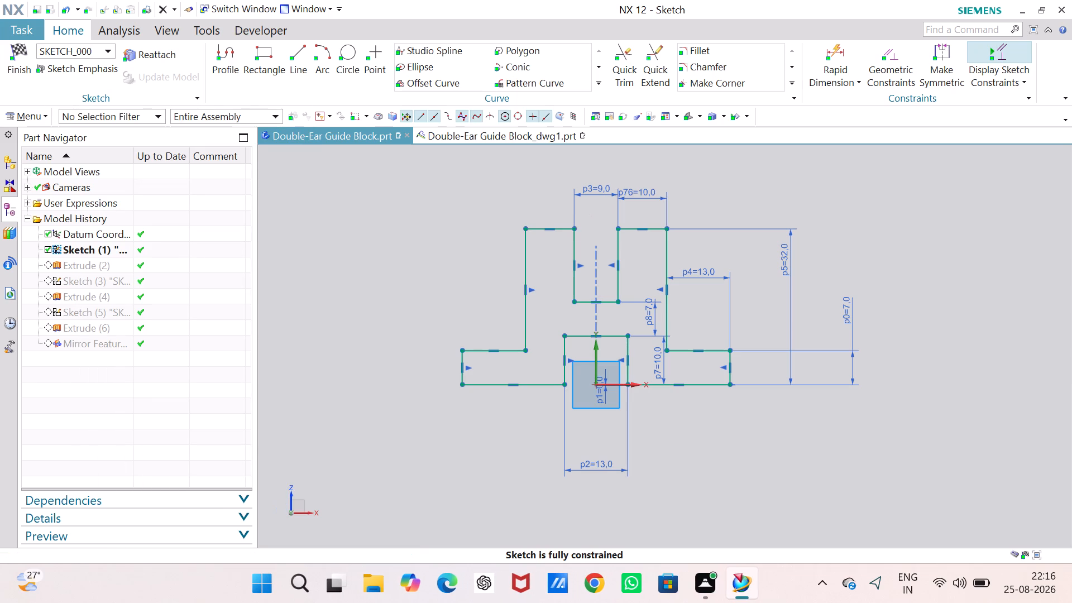
click(23, 52)
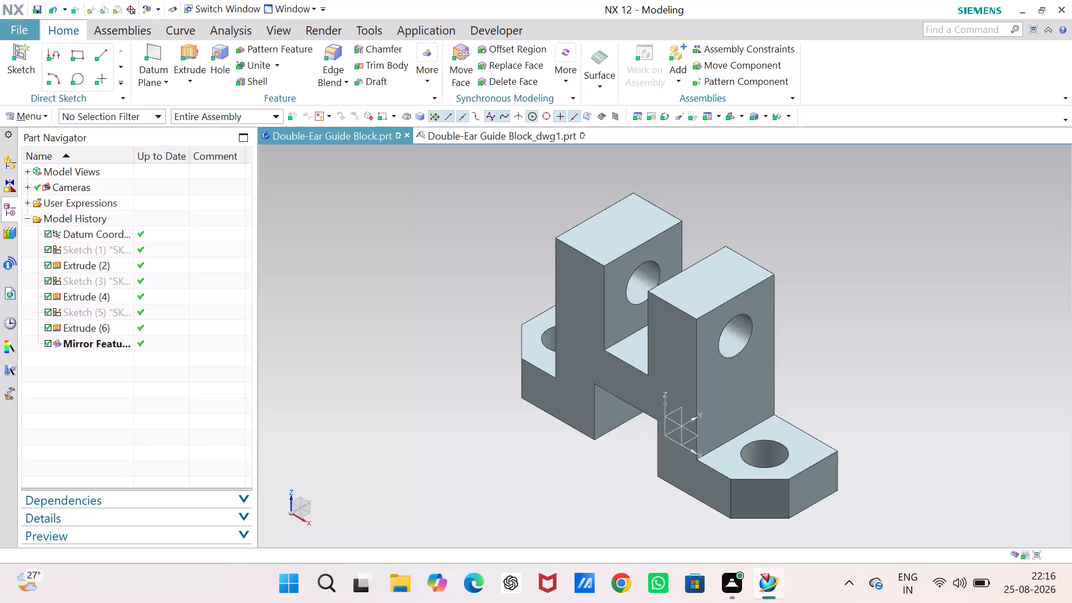
Switch to the Double-Ear Guide Block_dwg1 drawing and bring the whole front and side views into sight.
click(450, 139)
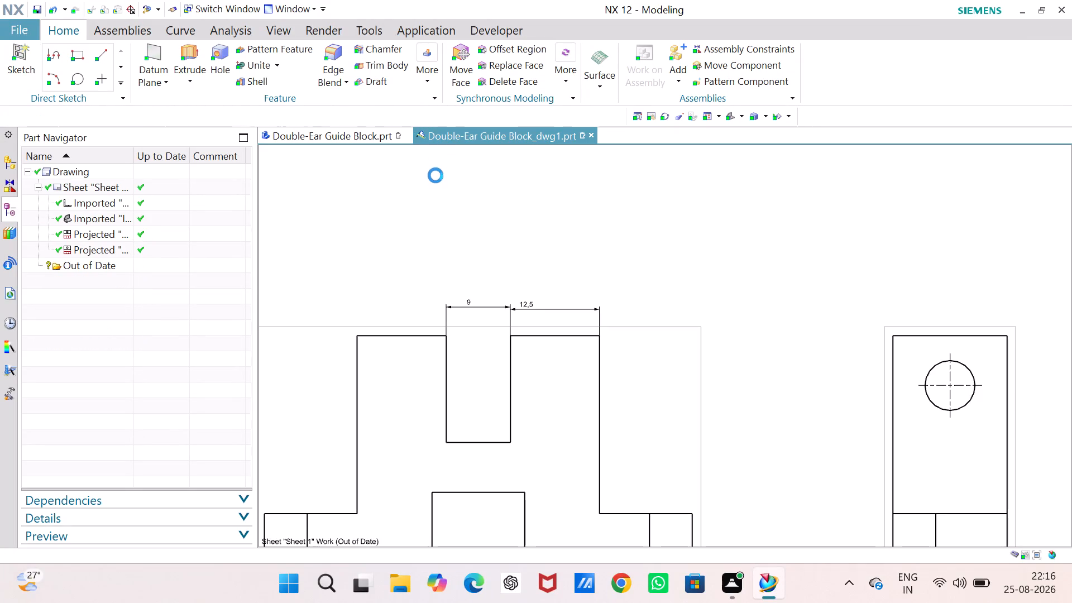
scroll(470, 257, down, 3)
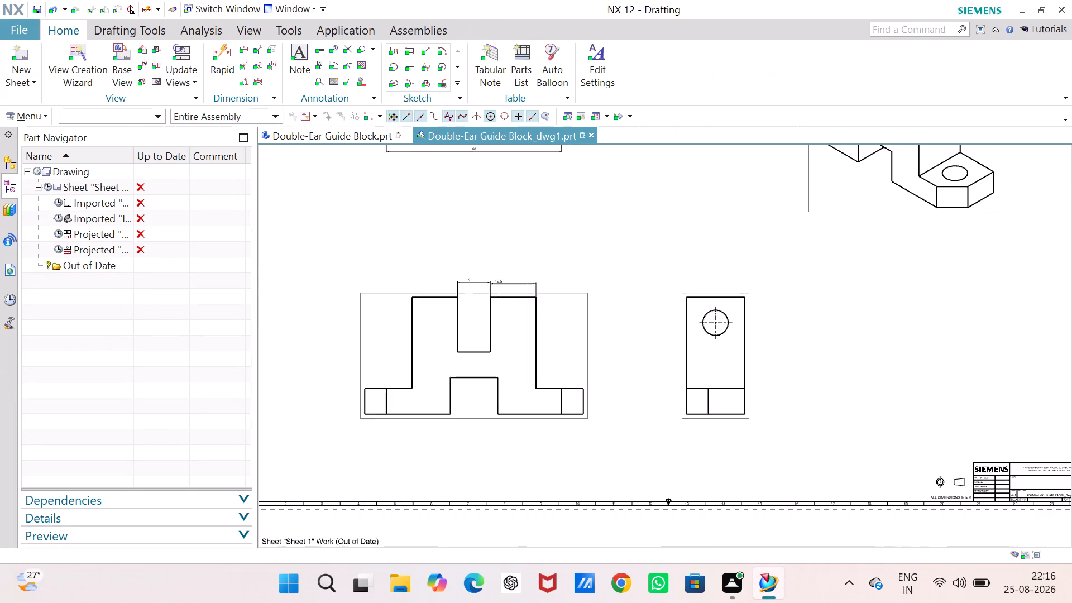
scroll(473, 265, down, 1)
scroll(473, 265, up, 2)
scroll(473, 265, down, 2)
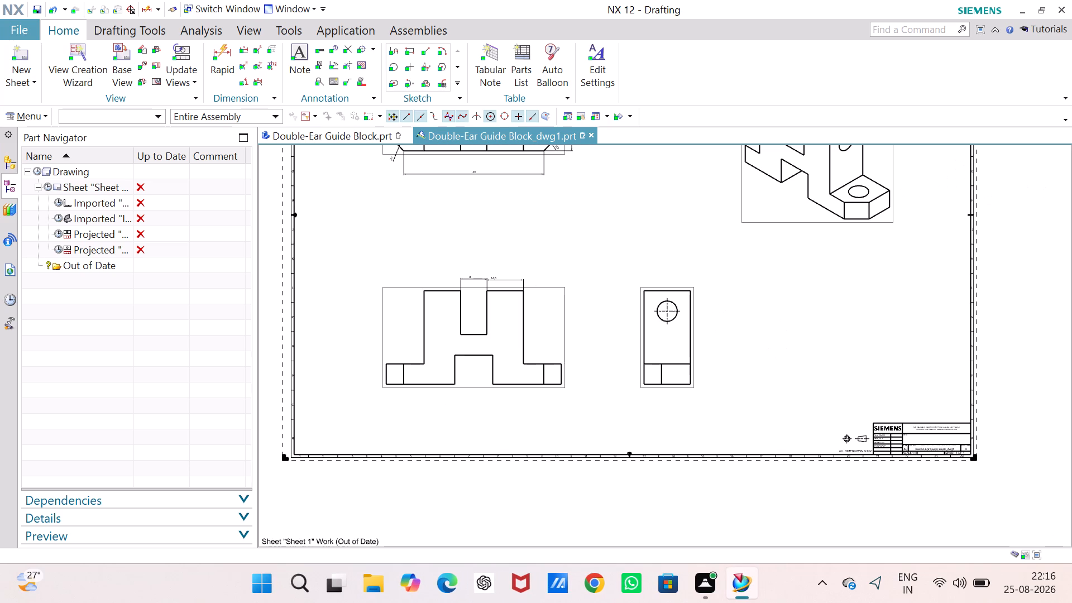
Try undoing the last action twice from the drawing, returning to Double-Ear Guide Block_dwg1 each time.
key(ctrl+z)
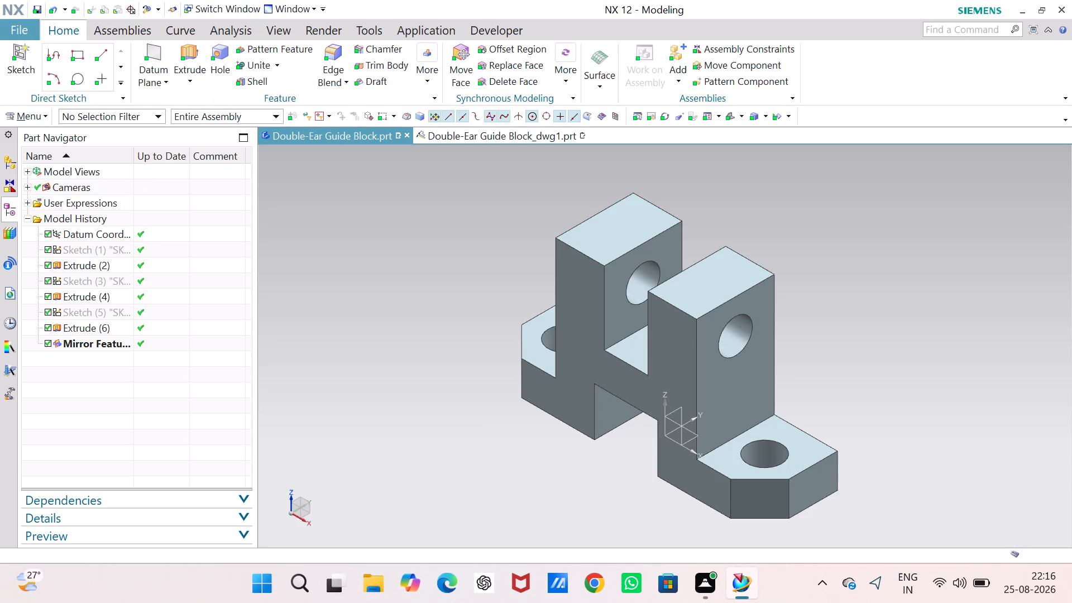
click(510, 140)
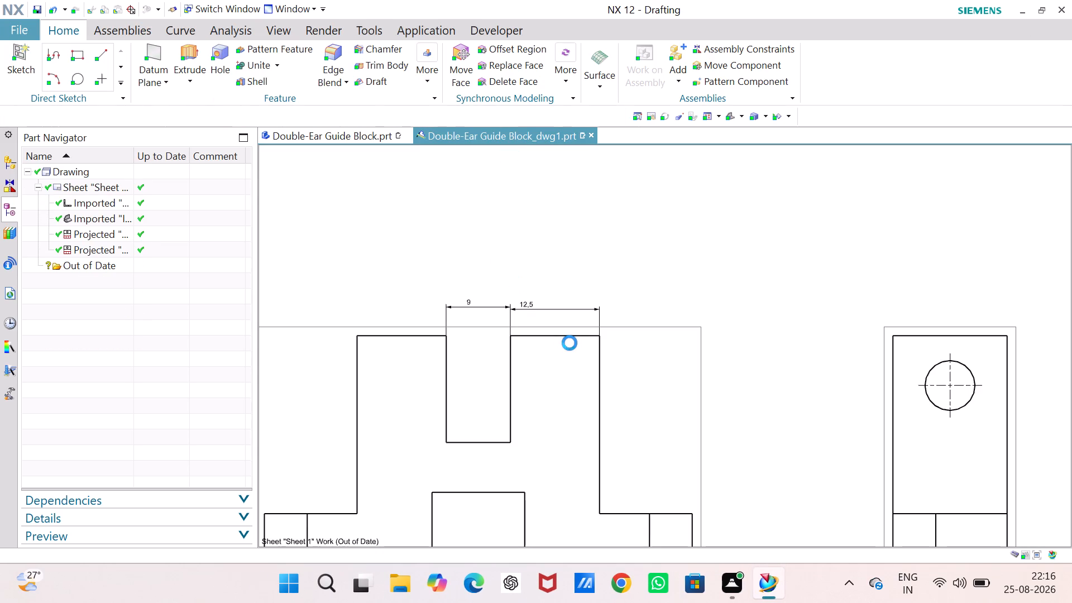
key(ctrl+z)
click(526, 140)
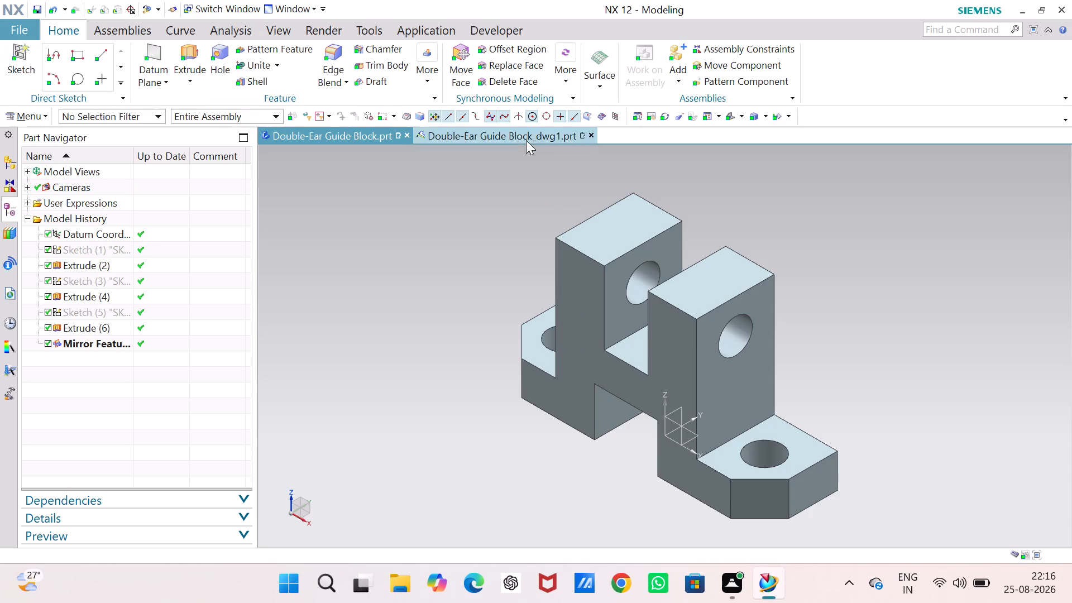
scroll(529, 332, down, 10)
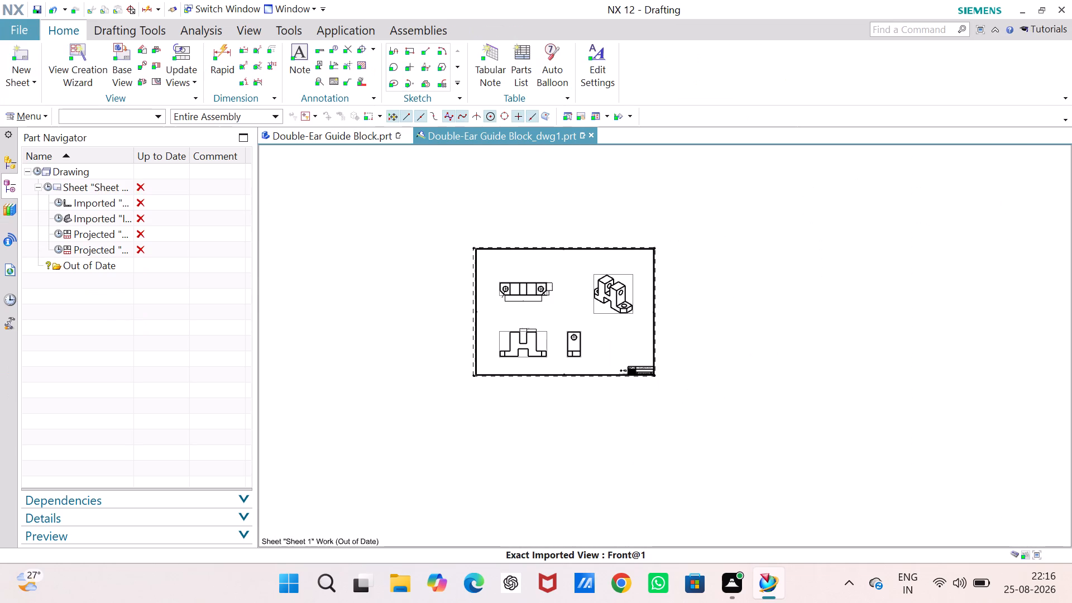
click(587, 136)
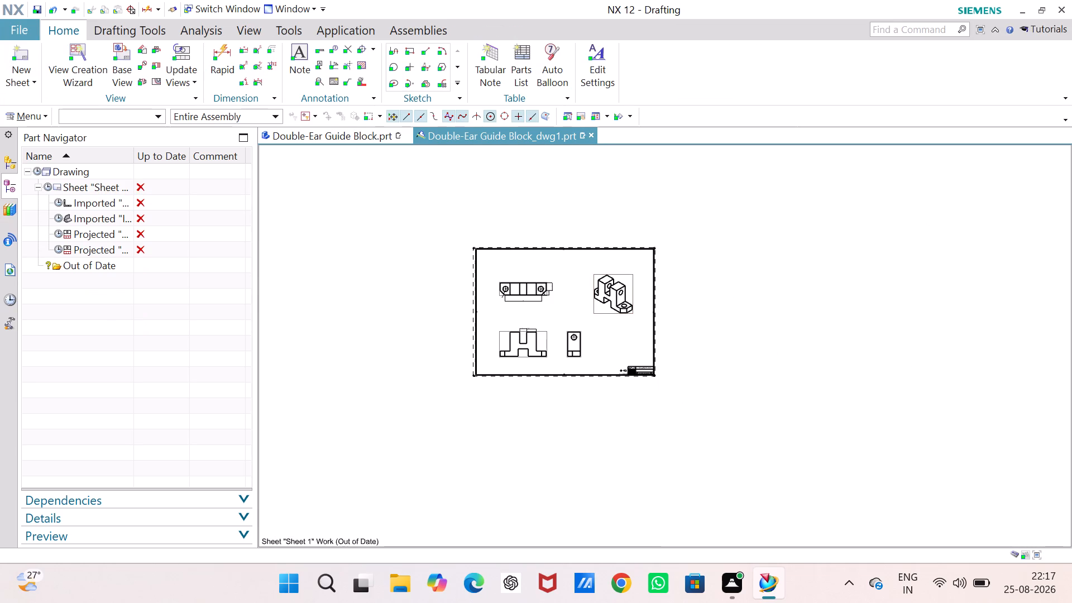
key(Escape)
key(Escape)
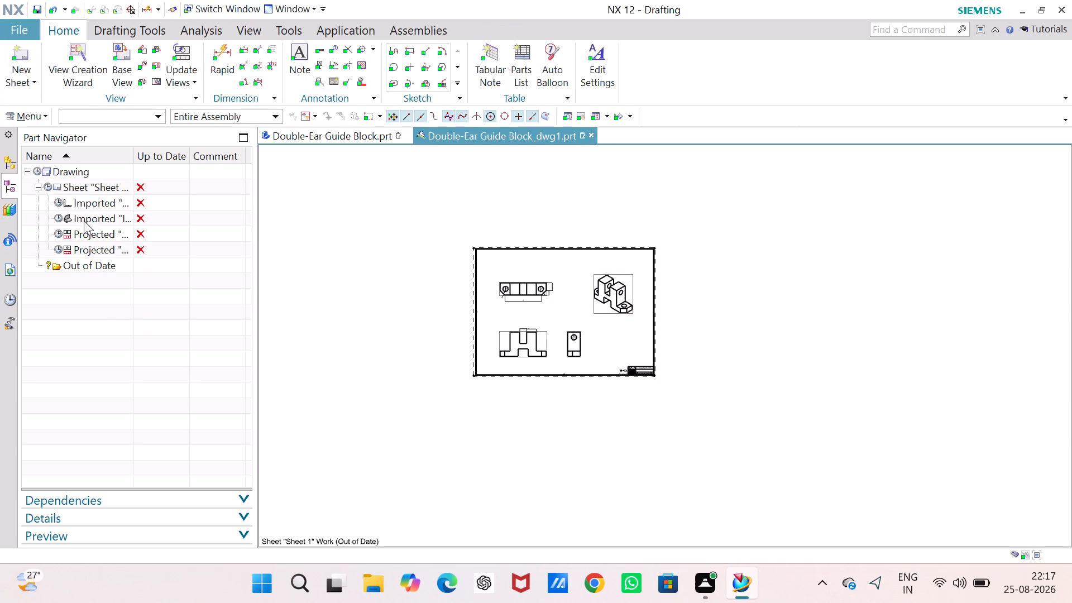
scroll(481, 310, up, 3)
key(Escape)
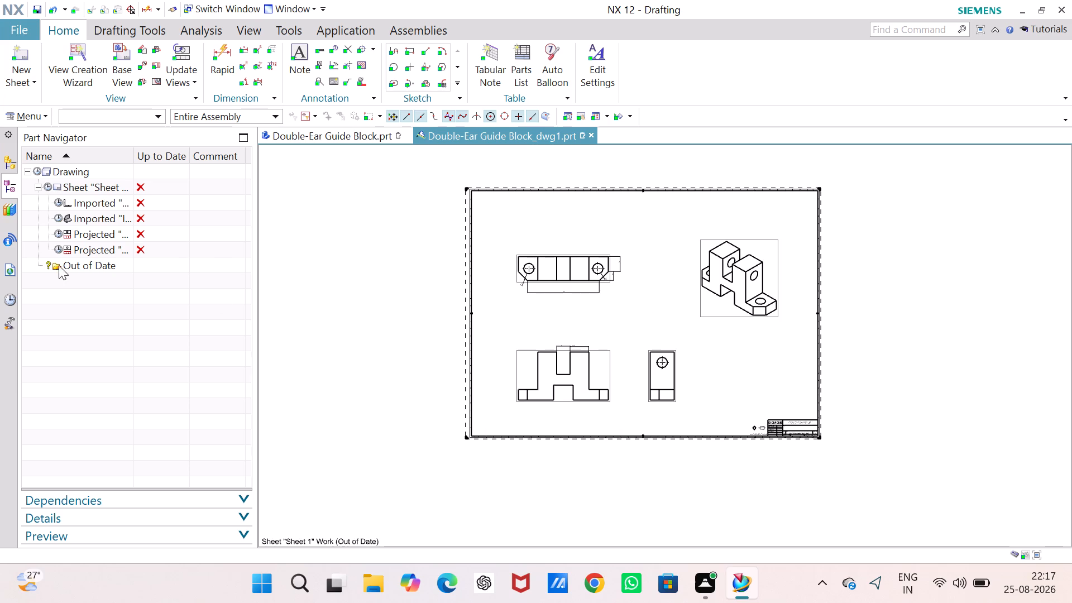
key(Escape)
Delete the isometric, top, side and front views from Sheet 1, leaving the sheet empty.
right_click(88, 201)
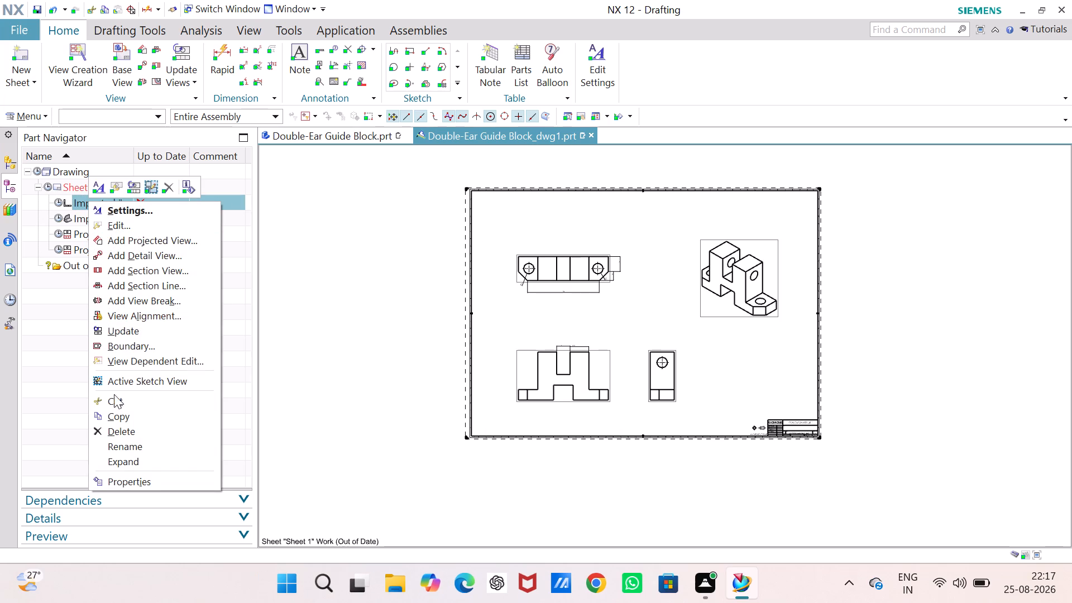
click(123, 424)
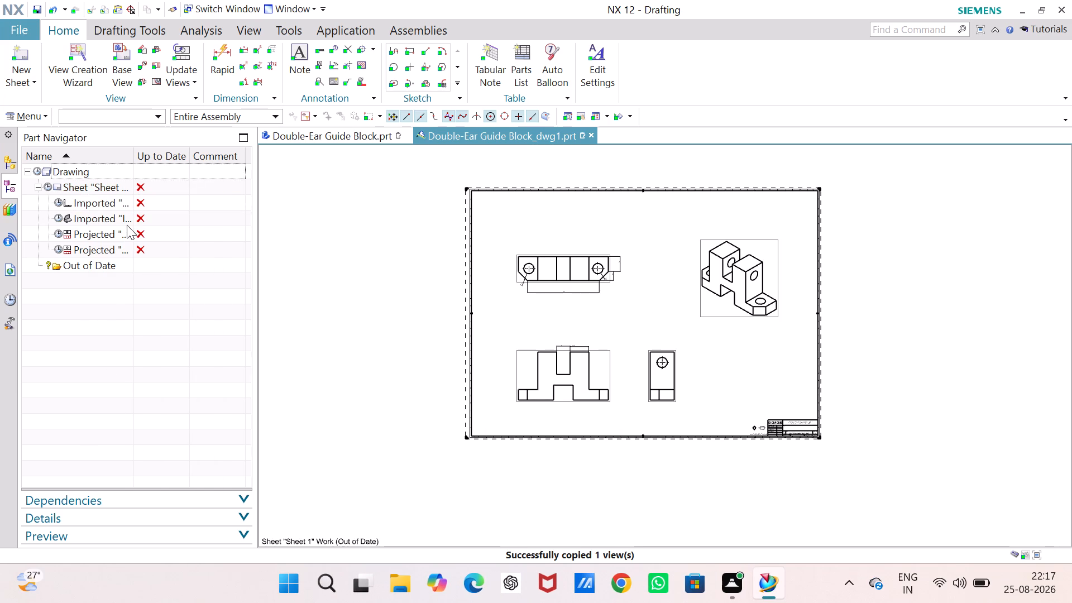
right_click(127, 225)
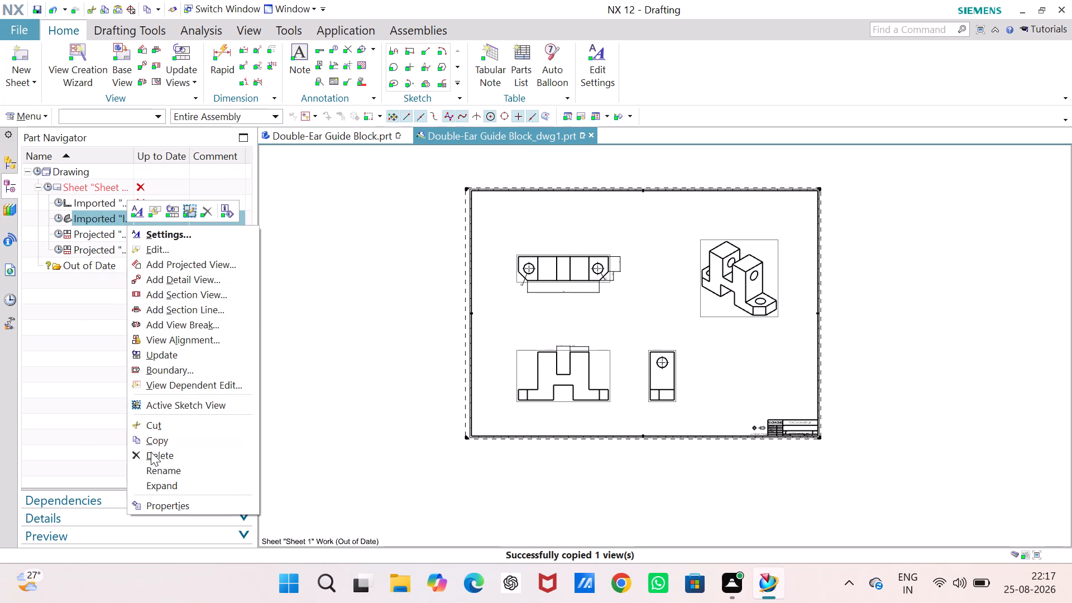
click(151, 452)
right_click(129, 216)
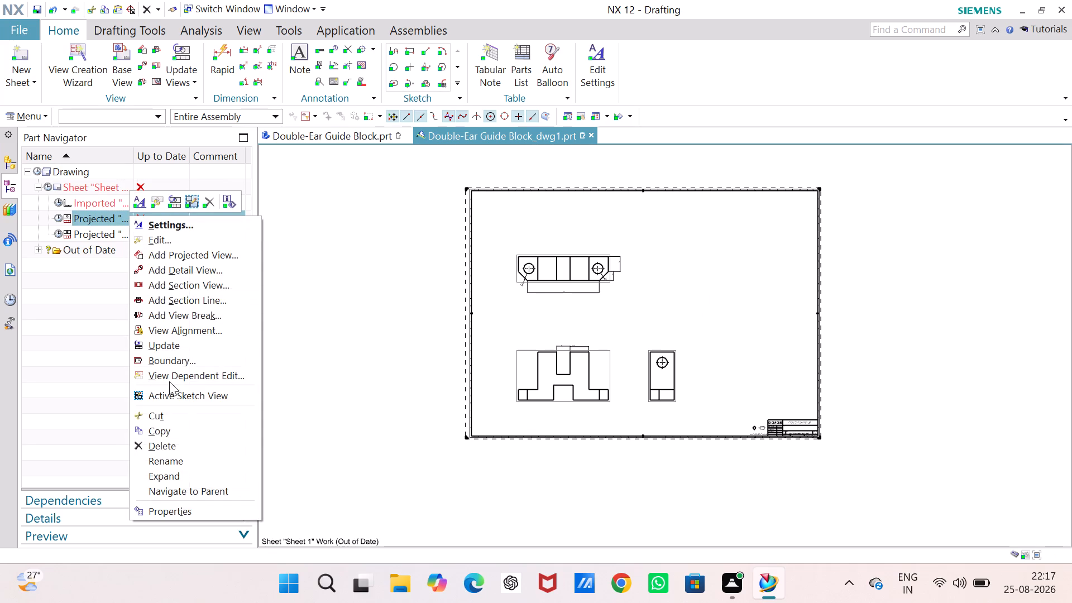
click(161, 446)
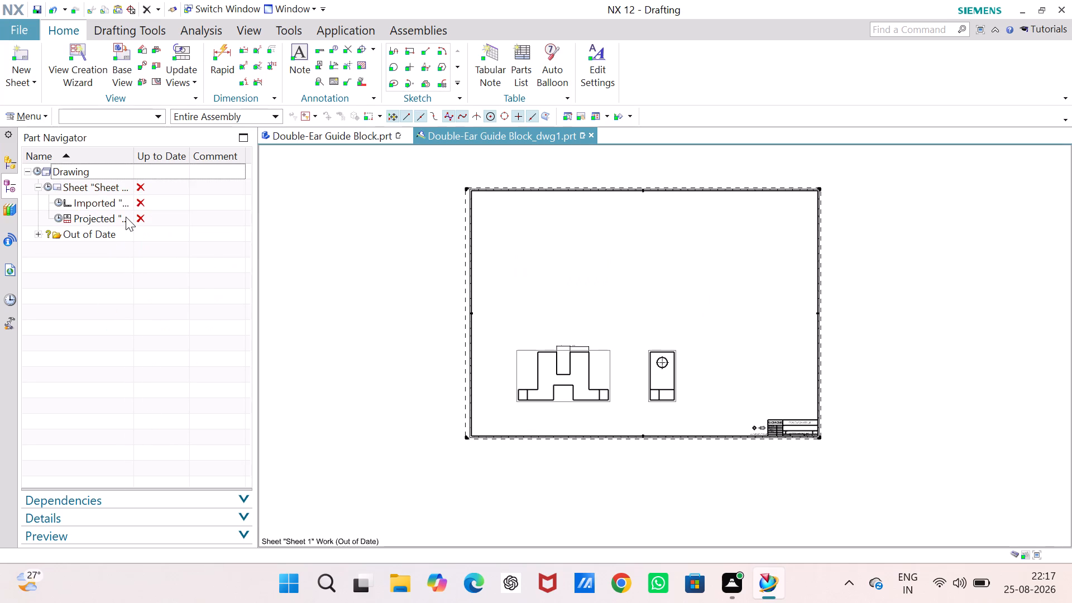
right_click(126, 213)
click(149, 439)
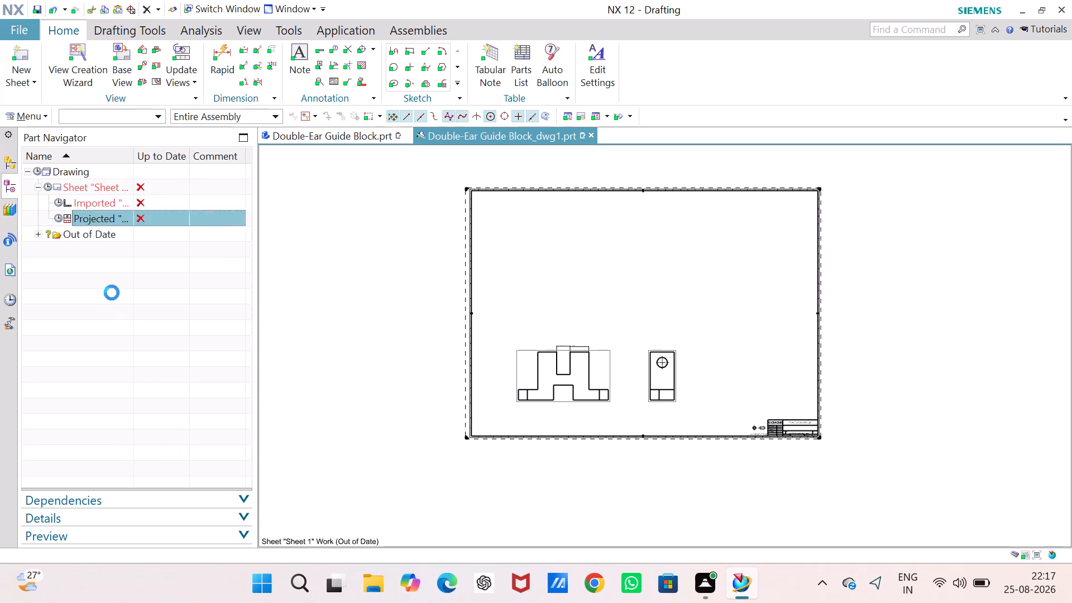
right_click(114, 200)
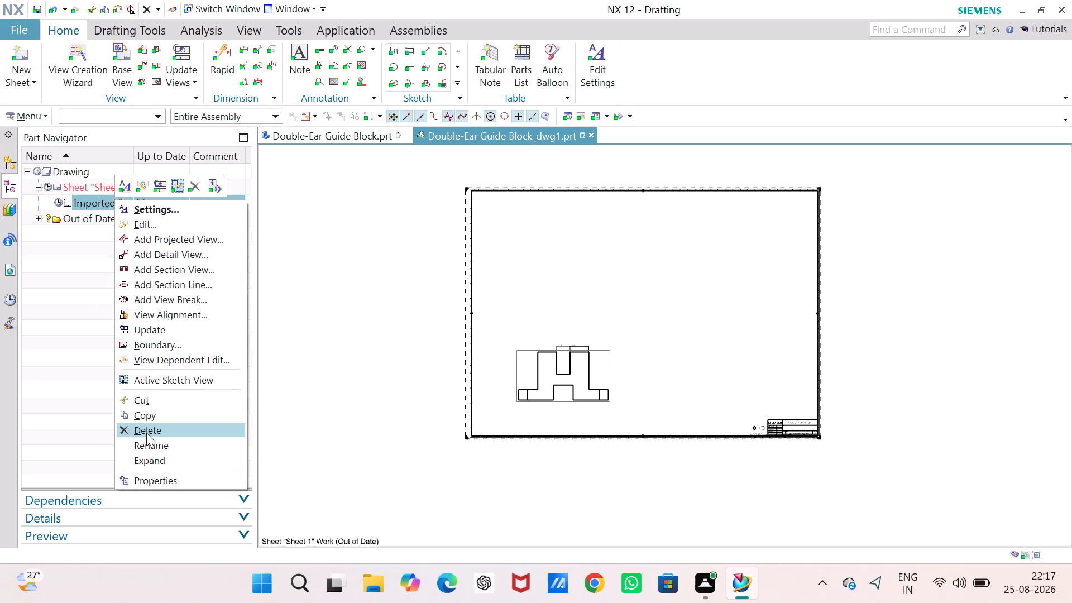
drag(146, 433, 145, 427)
right_click(133, 188)
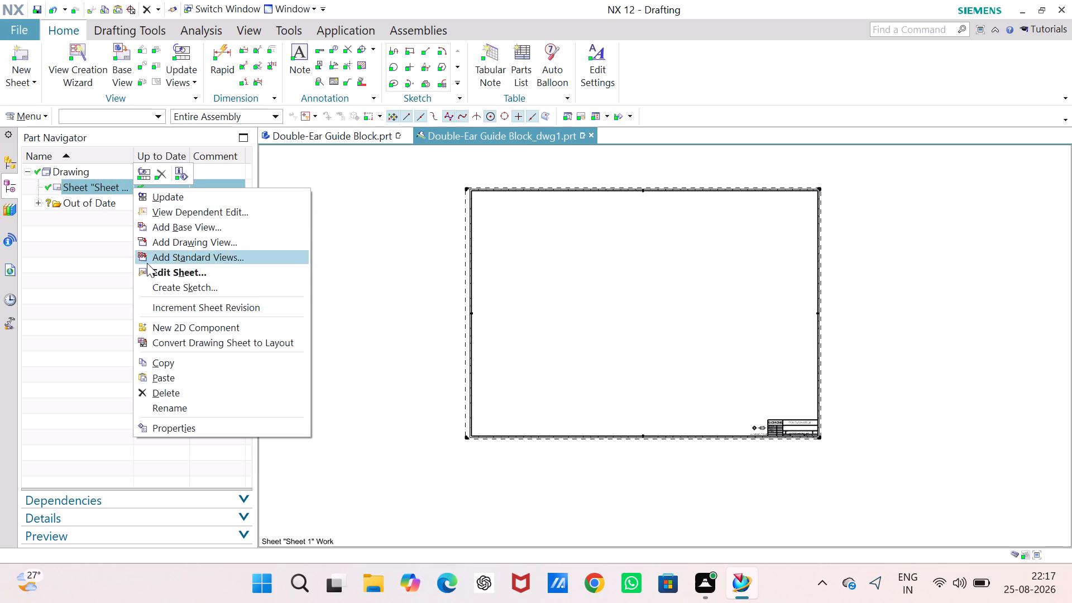
click(411, 268)
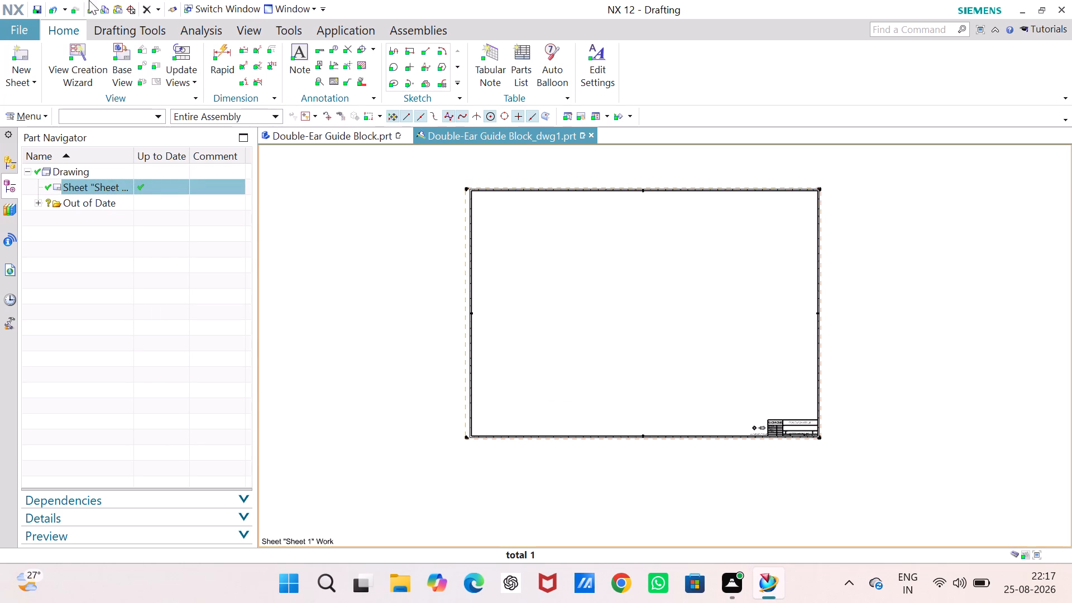
Place a Front base view at 10:1 scale in the lower-left area of the sheet.
click(121, 58)
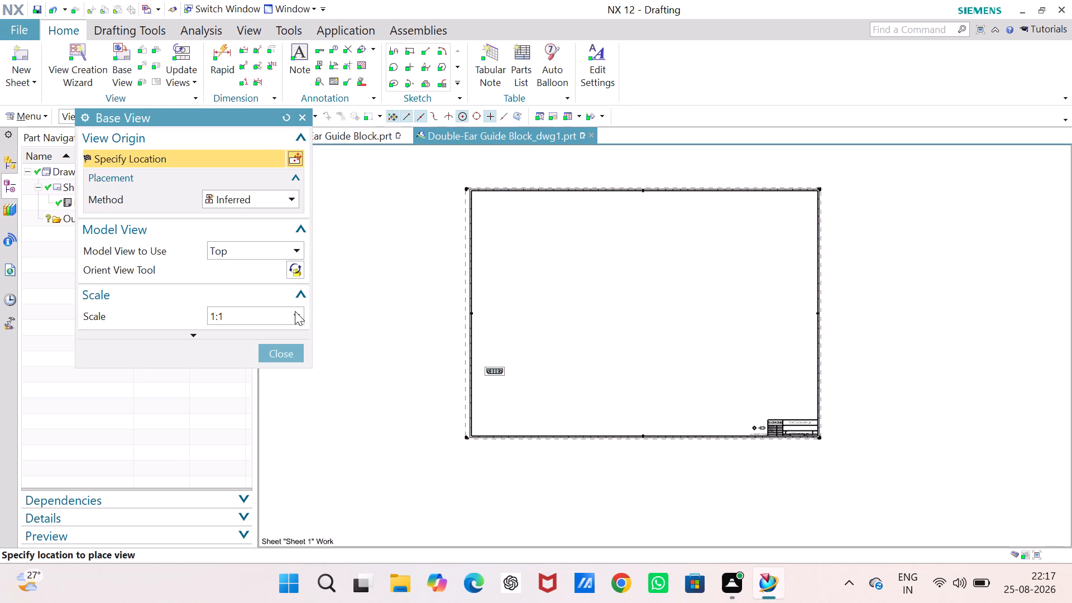
click(295, 311)
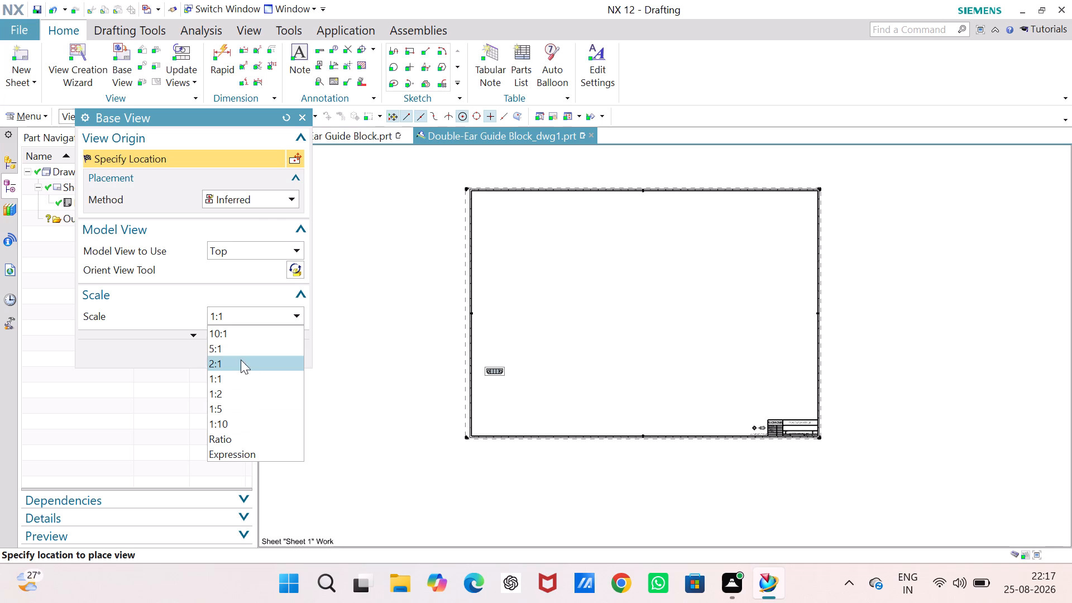
click(242, 331)
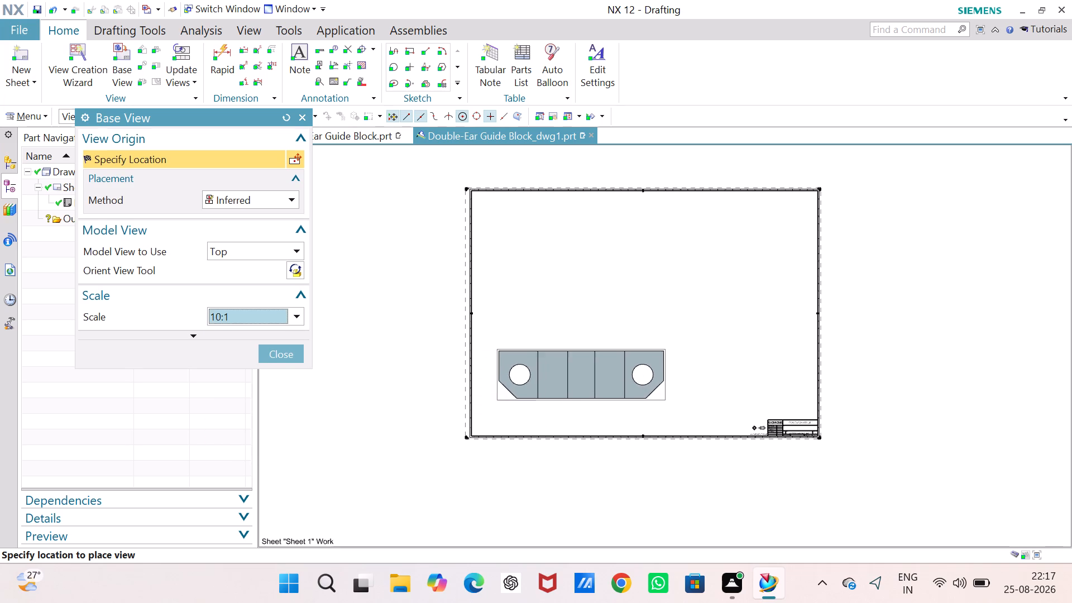
click(298, 251)
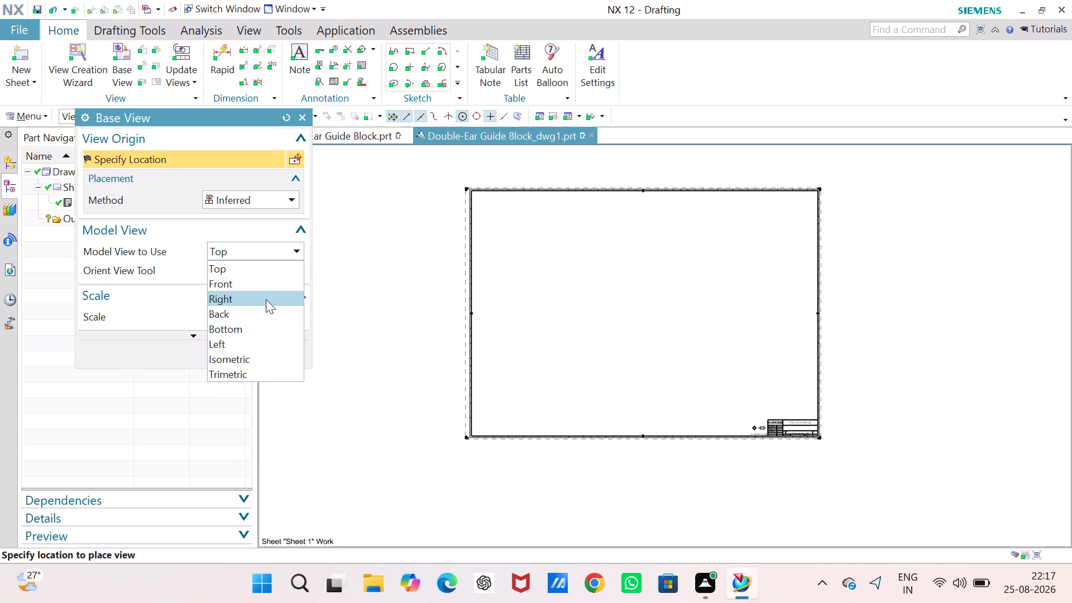
click(266, 290)
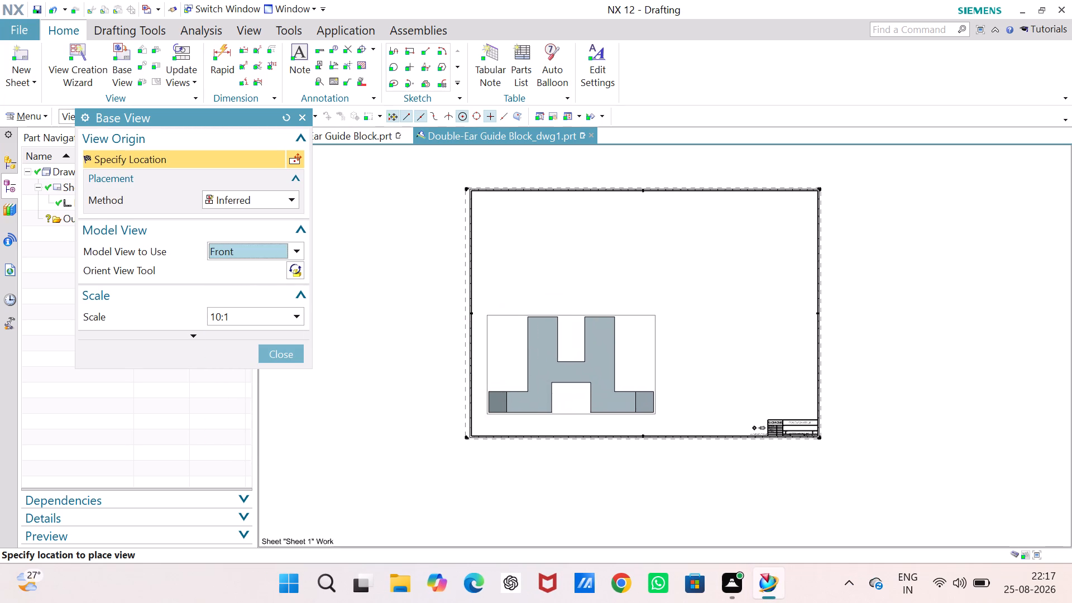
click(578, 372)
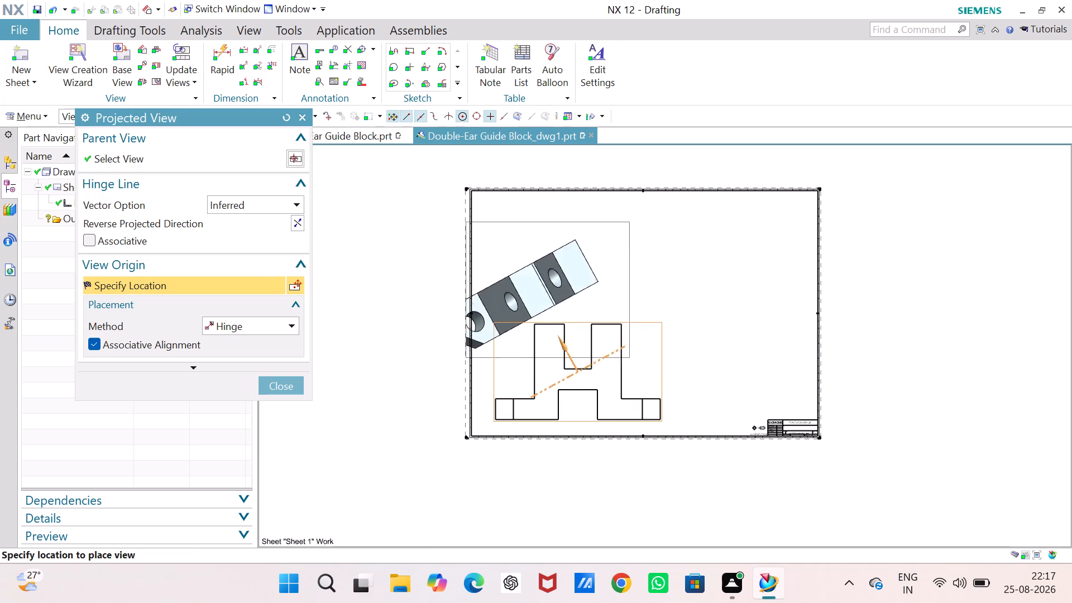
Project a top view directly above the front view and a side view to its right.
click(572, 245)
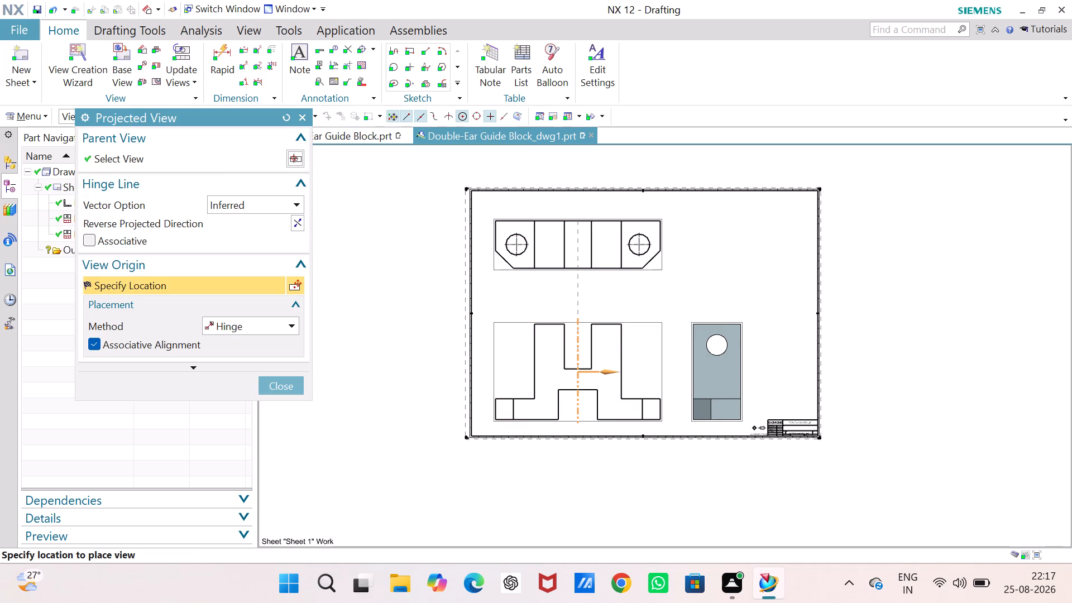
click(717, 366)
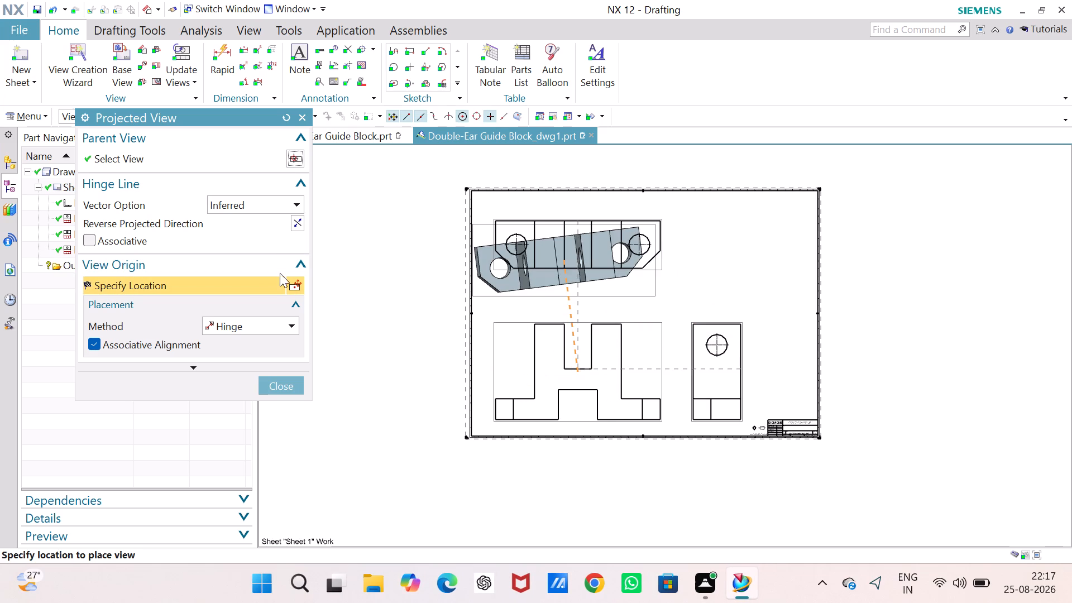
Place an Isometric base view at 10:1 scale in the upper-right area of the sheet.
click(127, 54)
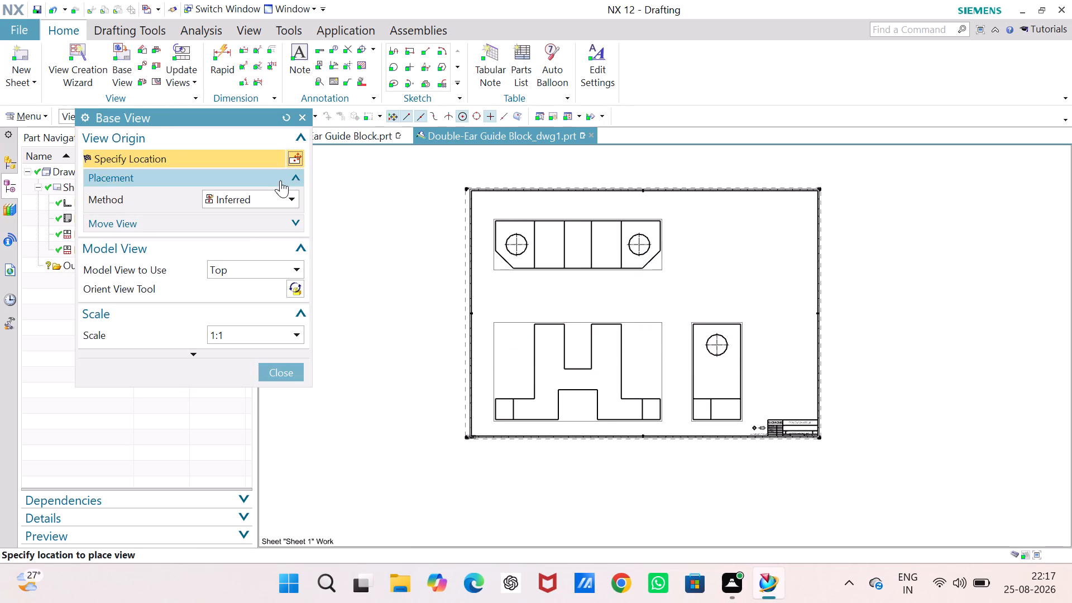
click(298, 269)
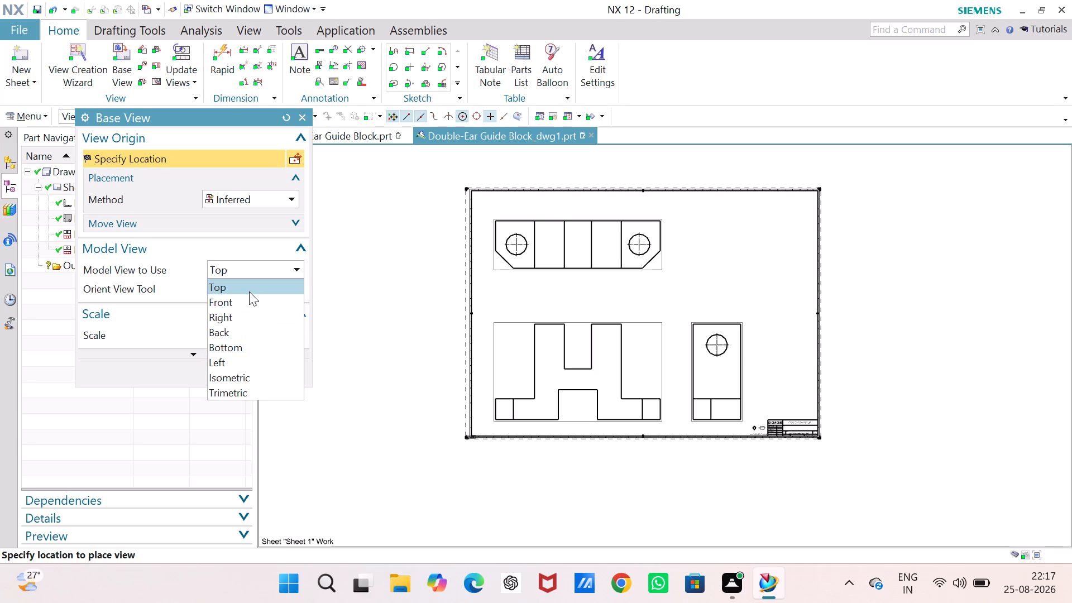
click(245, 371)
click(294, 339)
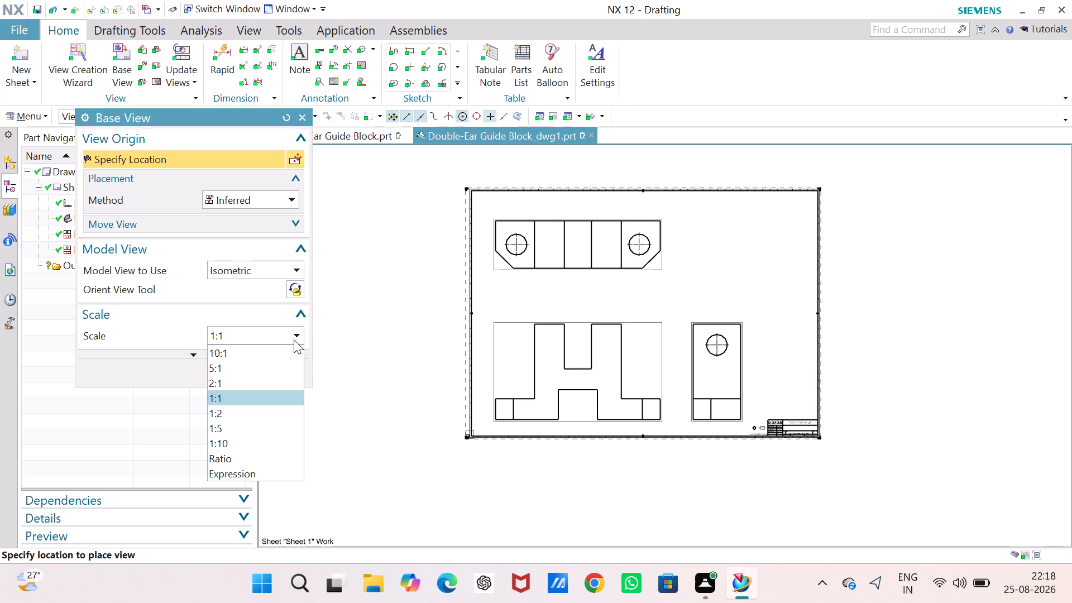
click(263, 361)
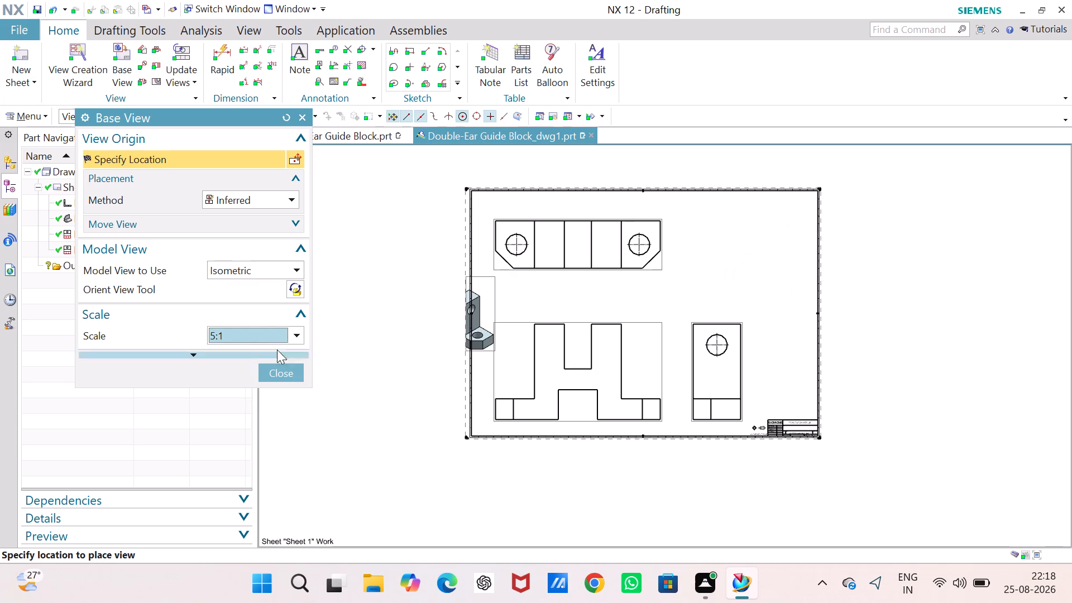
click(299, 334)
click(260, 350)
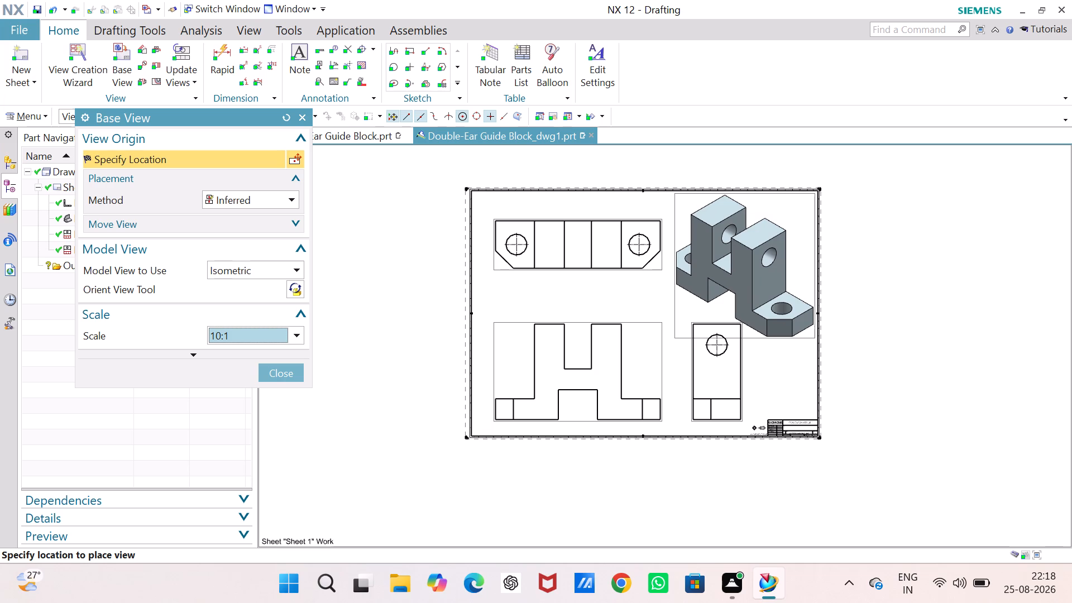
click(745, 266)
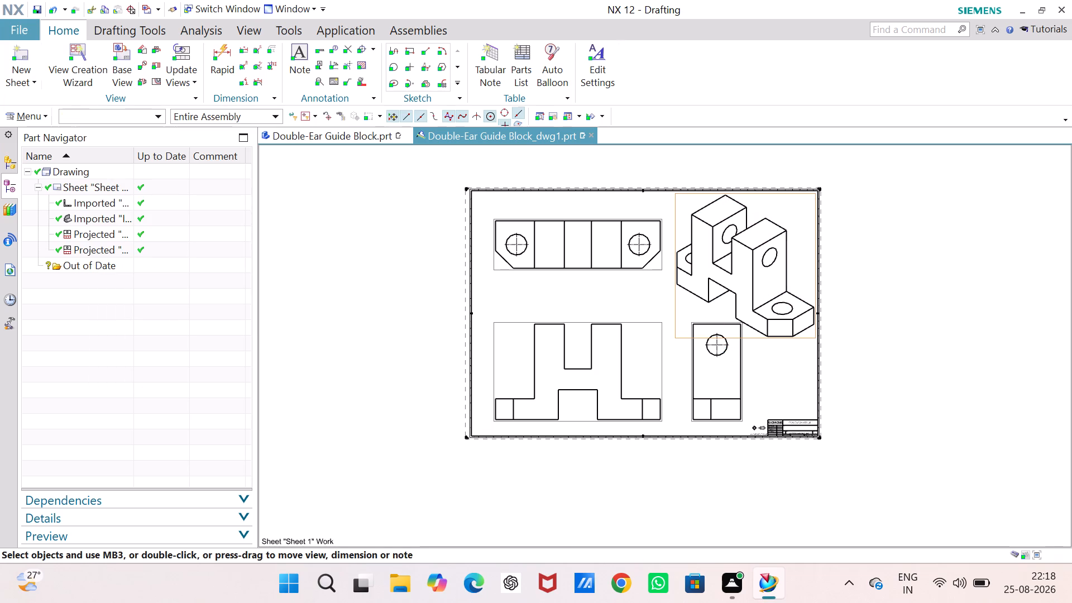
key(Escape)
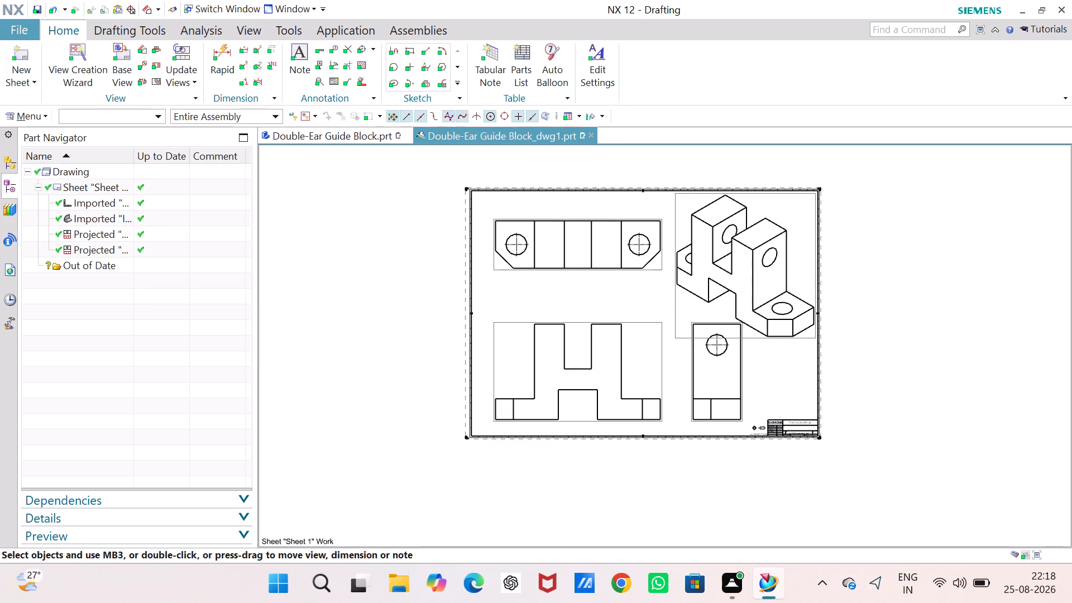
Set the isometric view's rendering style to Fully Shaded.
click(762, 195)
right_click(762, 195)
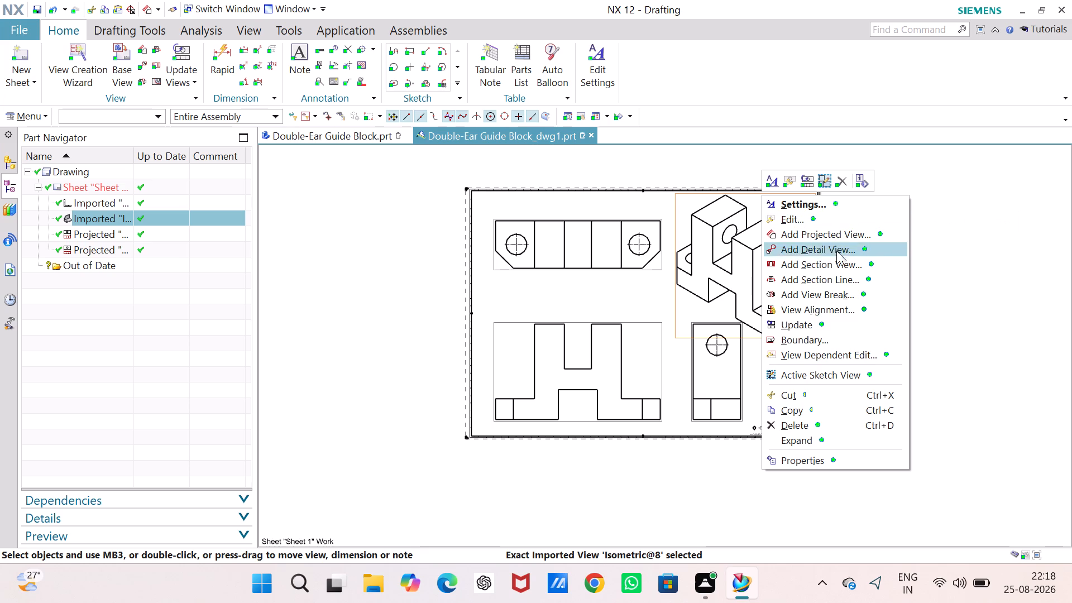
click(807, 202)
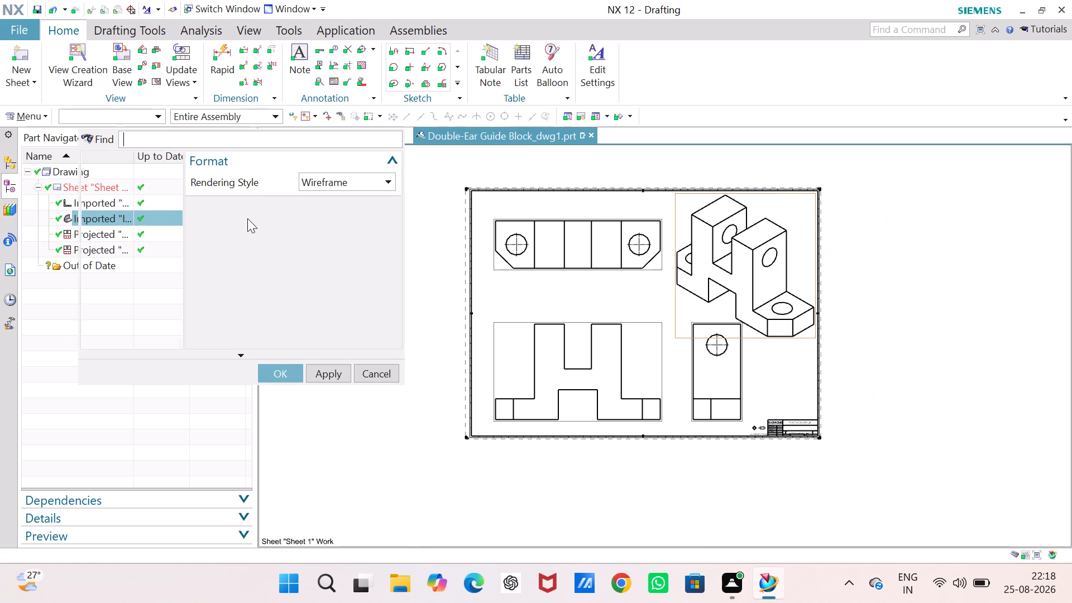
click(387, 176)
click(364, 194)
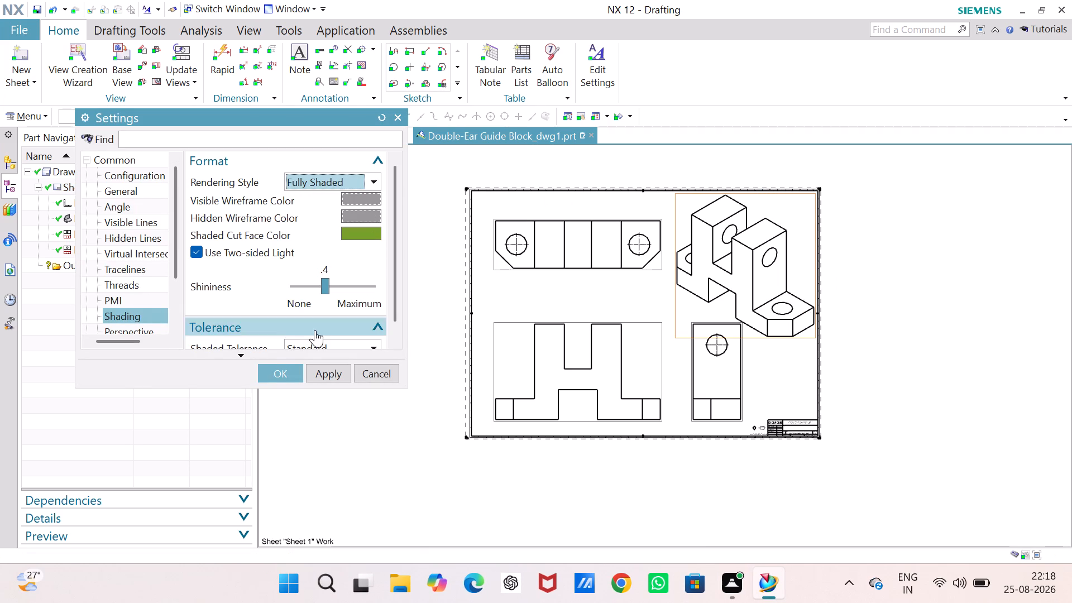
click(283, 372)
click(918, 265)
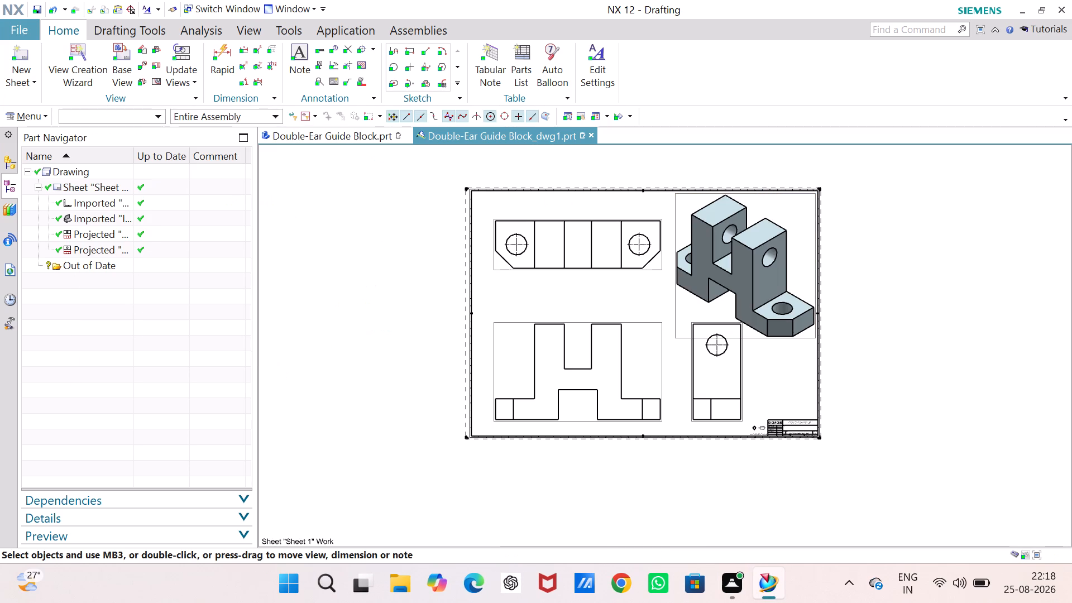
Add rapid dimensions above the front view for the upper slot's width and the right ear's top width.
scroll(577, 392, up, 3)
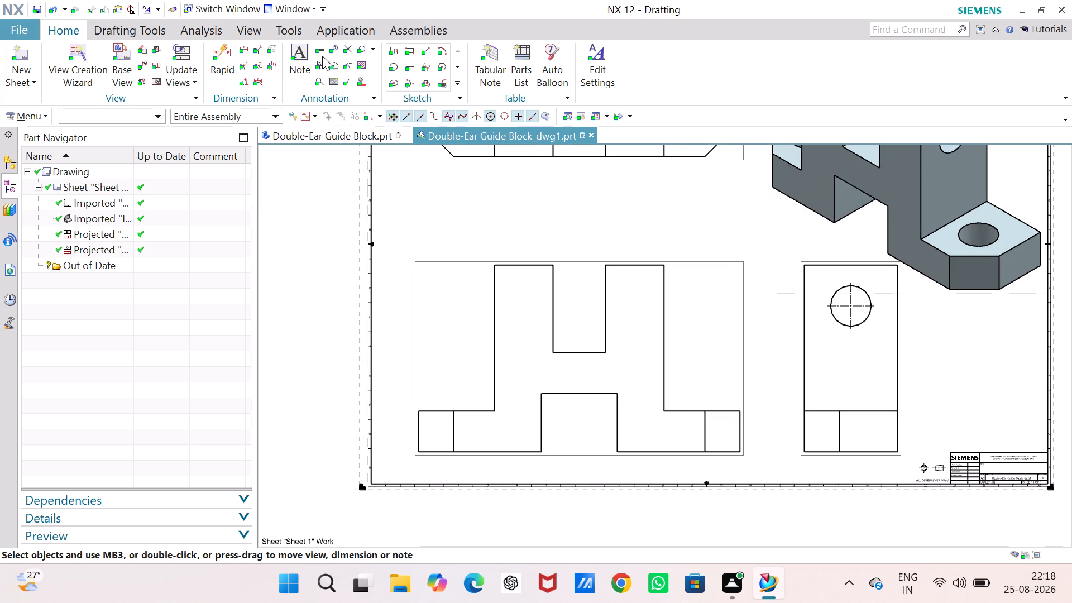
double_click(223, 52)
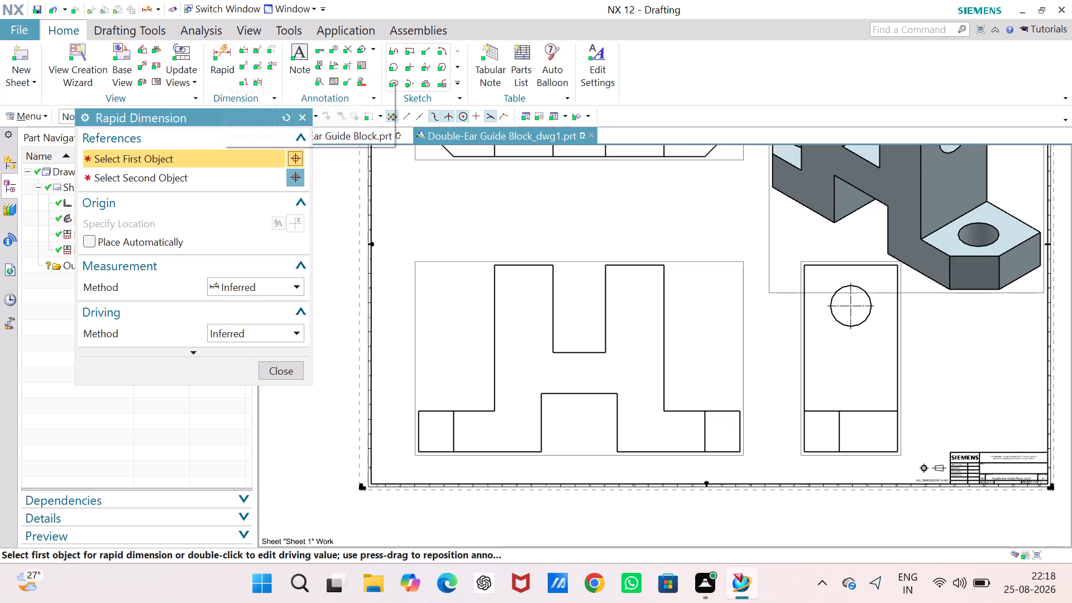
click(554, 286)
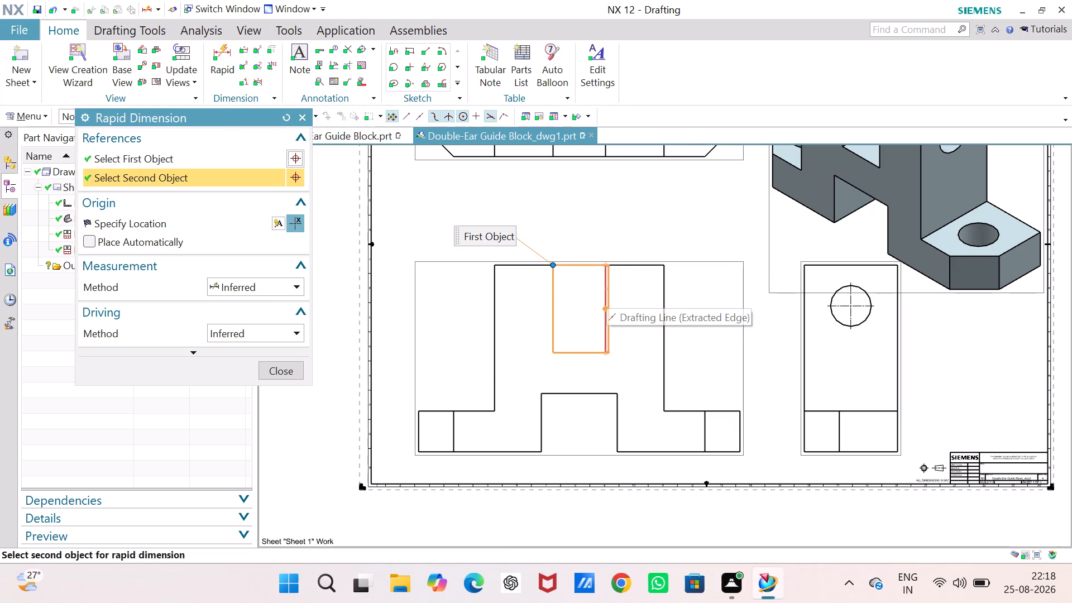
click(605, 288)
click(572, 224)
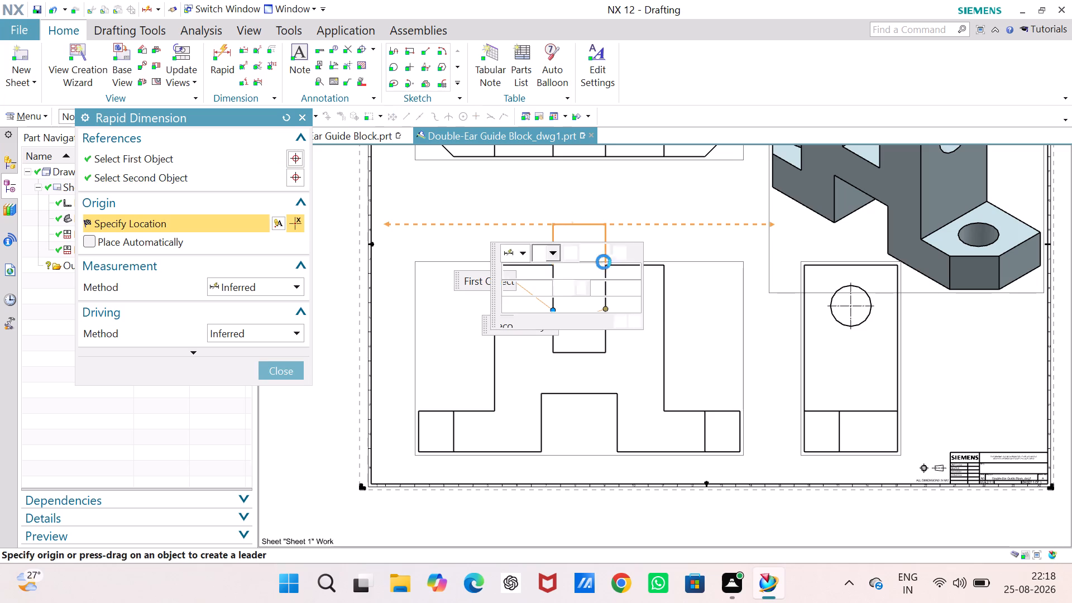
scroll(588, 277, up, 2)
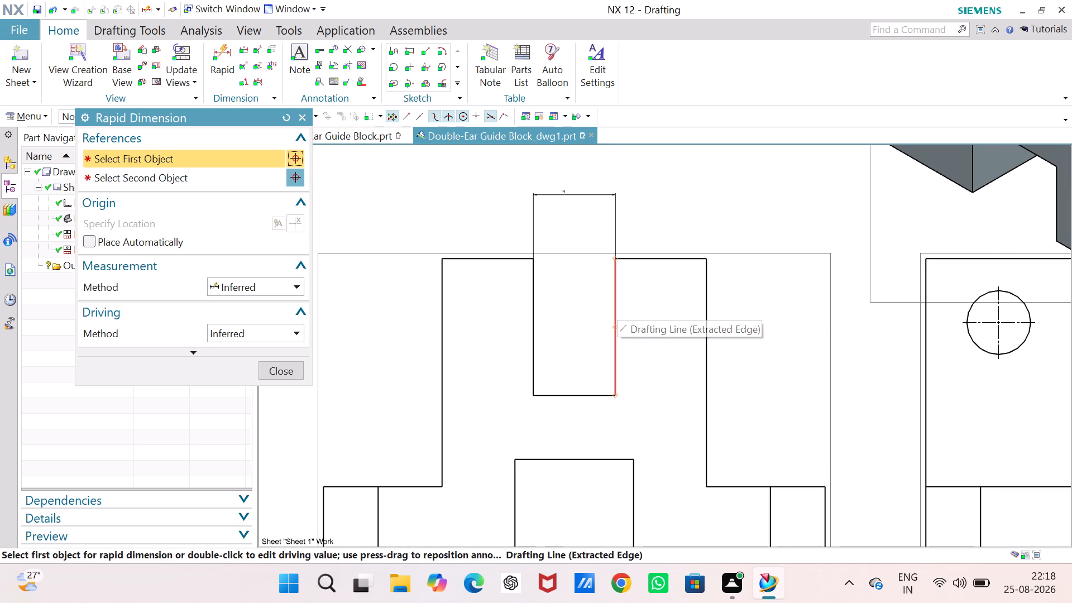
click(634, 260)
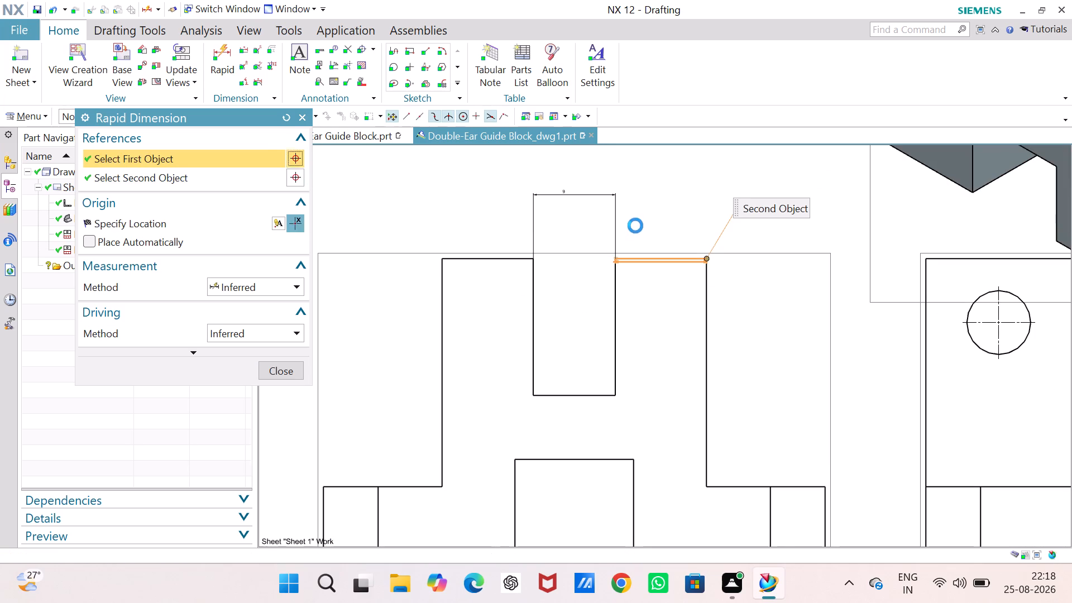
click(638, 222)
Dimension the right base flange in the front view: its thickness and its horizontal length from the ear's side to the outer end.
scroll(666, 367, down, 3)
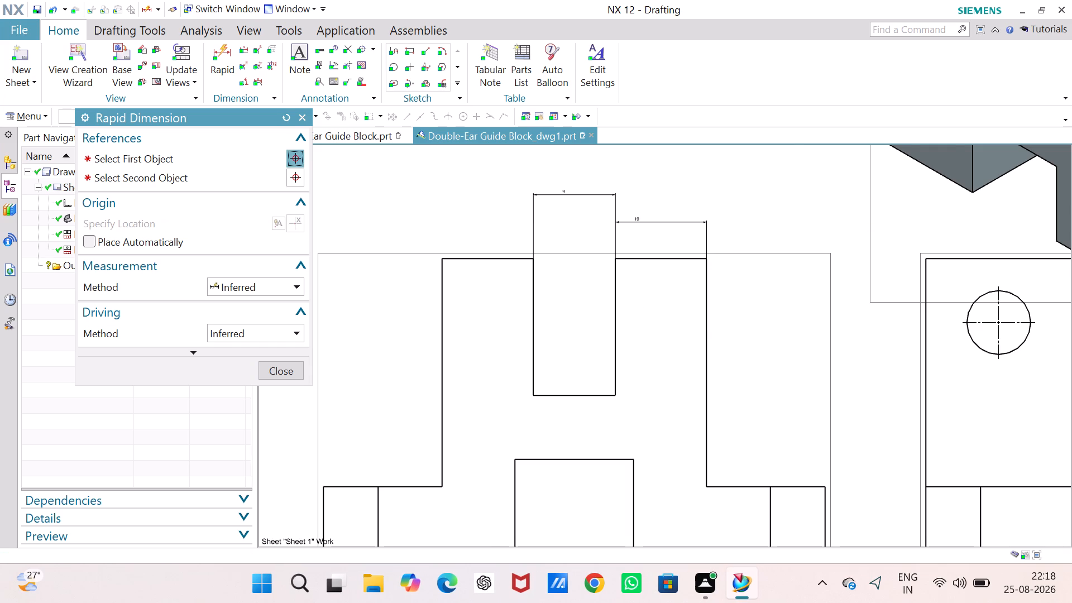
scroll(665, 367, down, 5)
scroll(735, 414, up, 5)
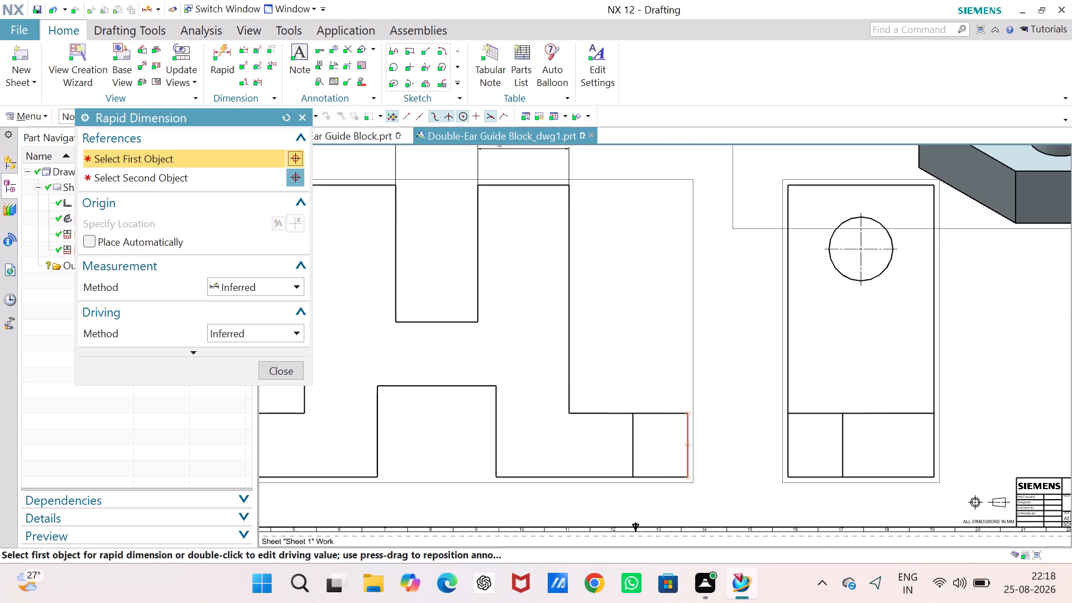
click(687, 431)
click(711, 427)
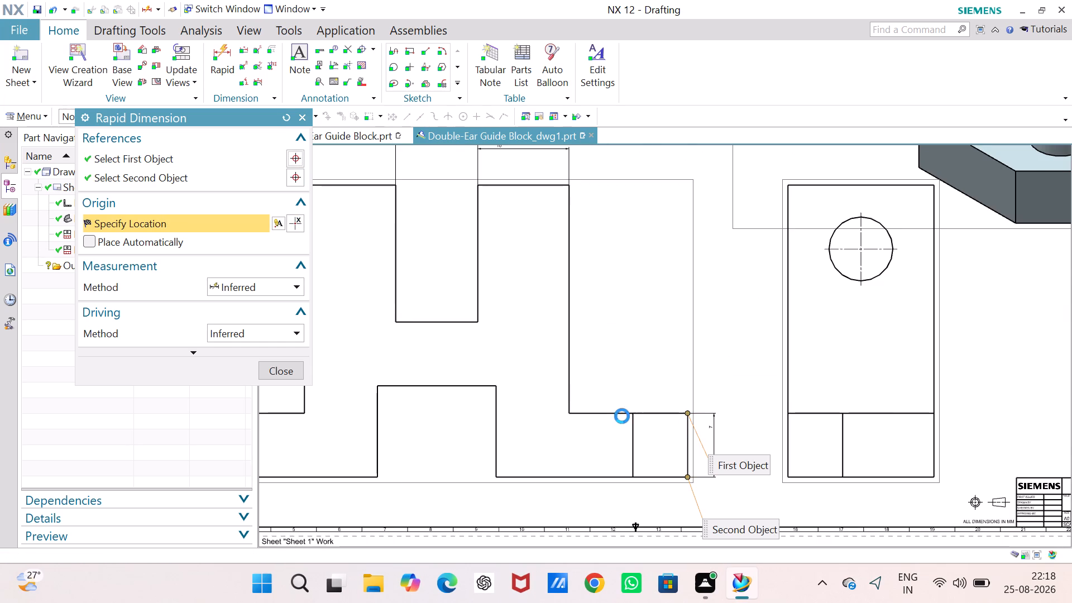
click(615, 412)
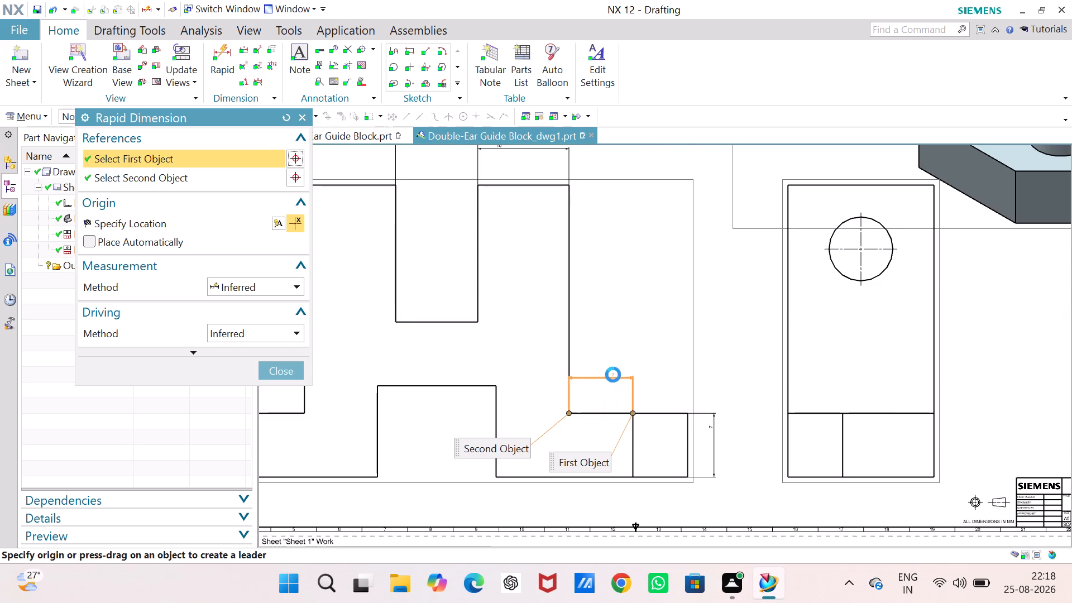
key(Escape)
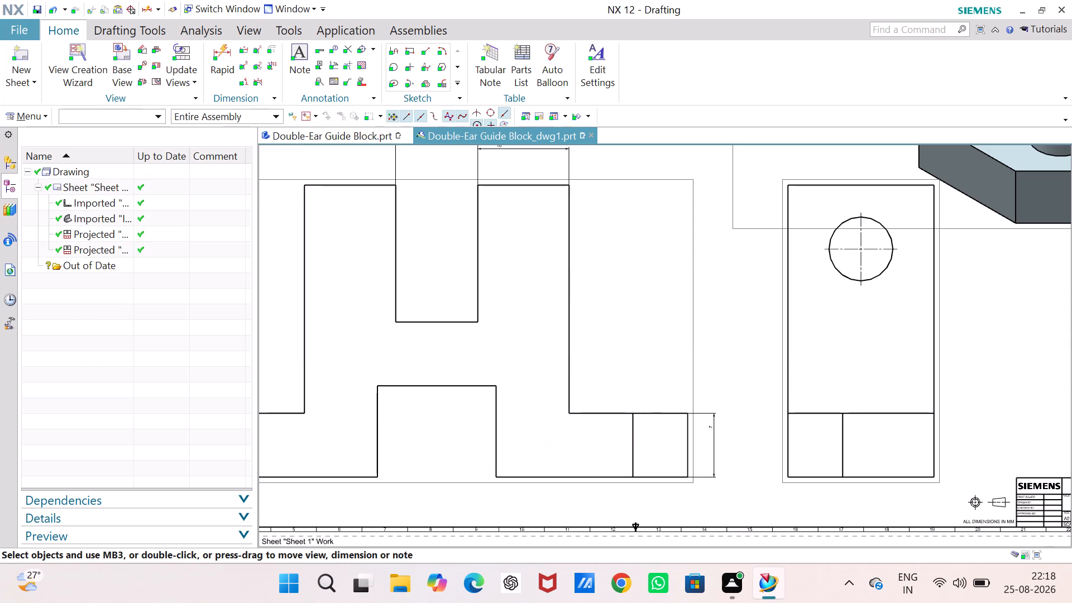
click(229, 52)
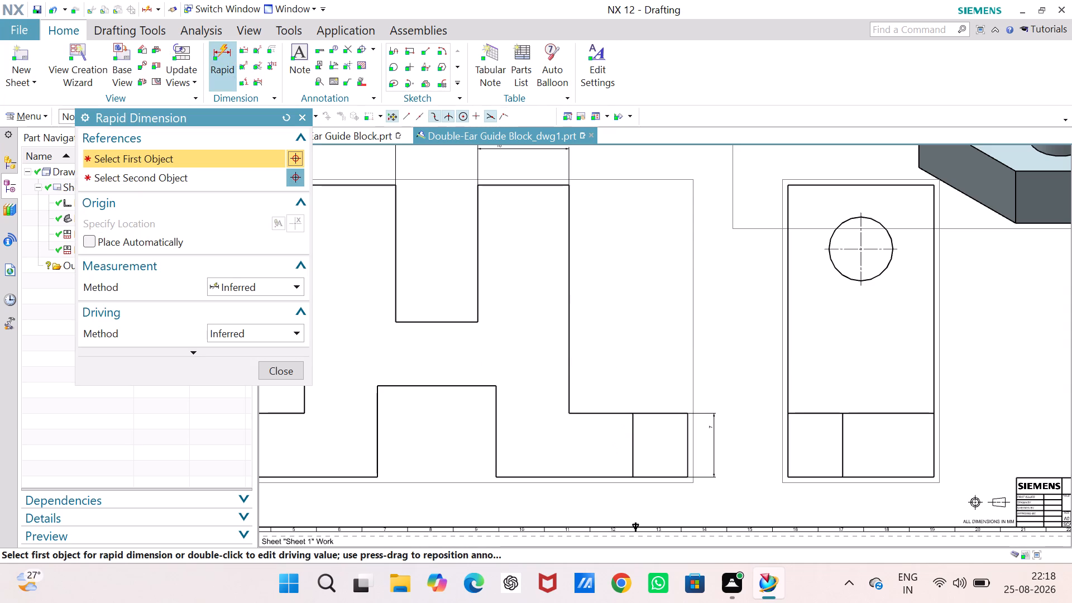
click(571, 343)
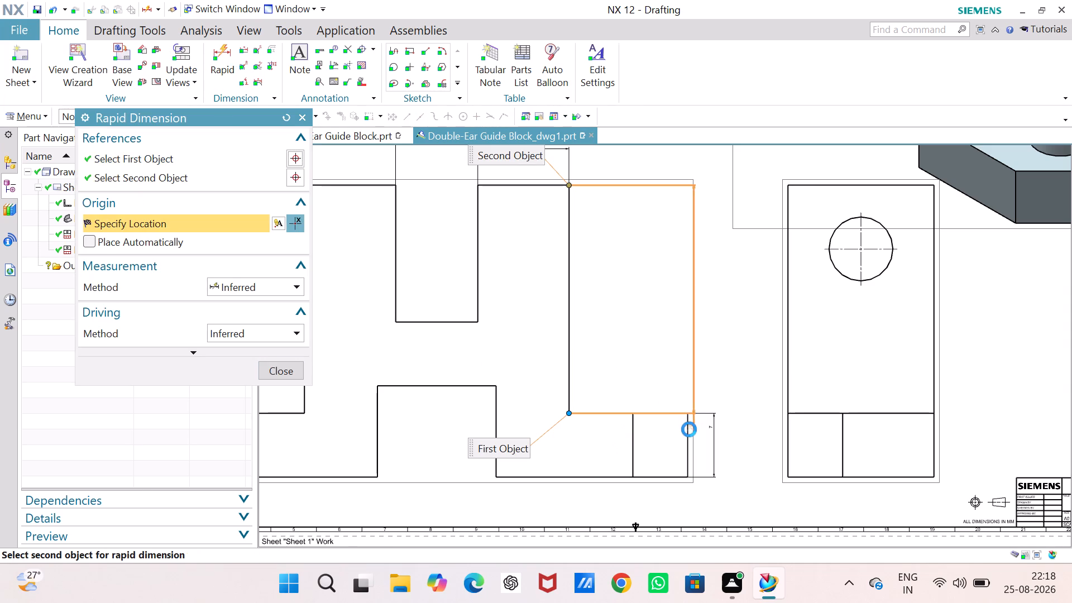
click(689, 429)
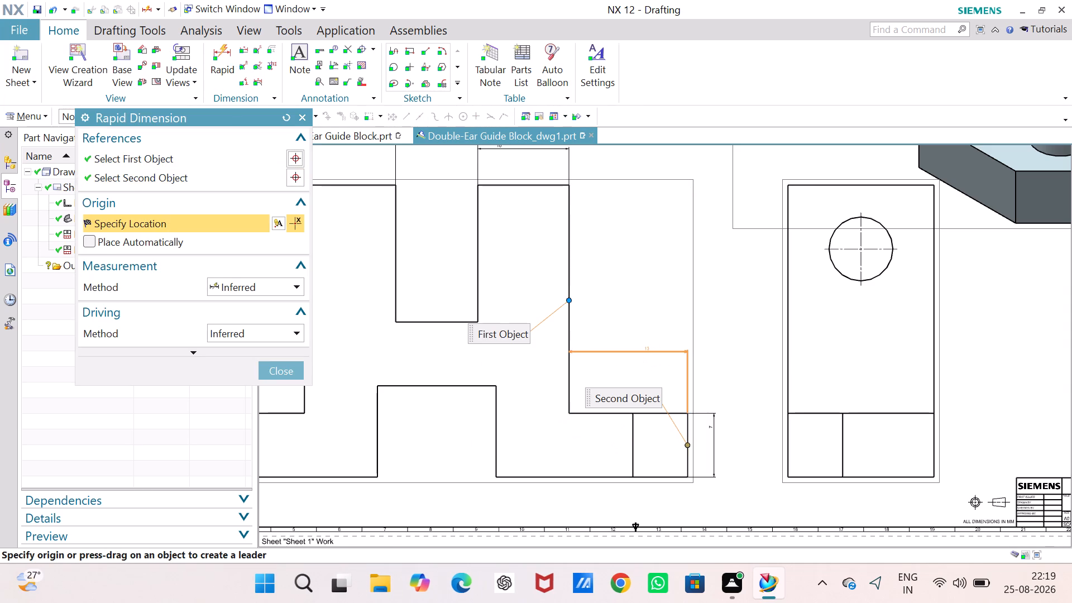
click(645, 348)
Dimension the width of the bottom slot in the front view, placing the dimension below the view.
scroll(393, 413, down, 6)
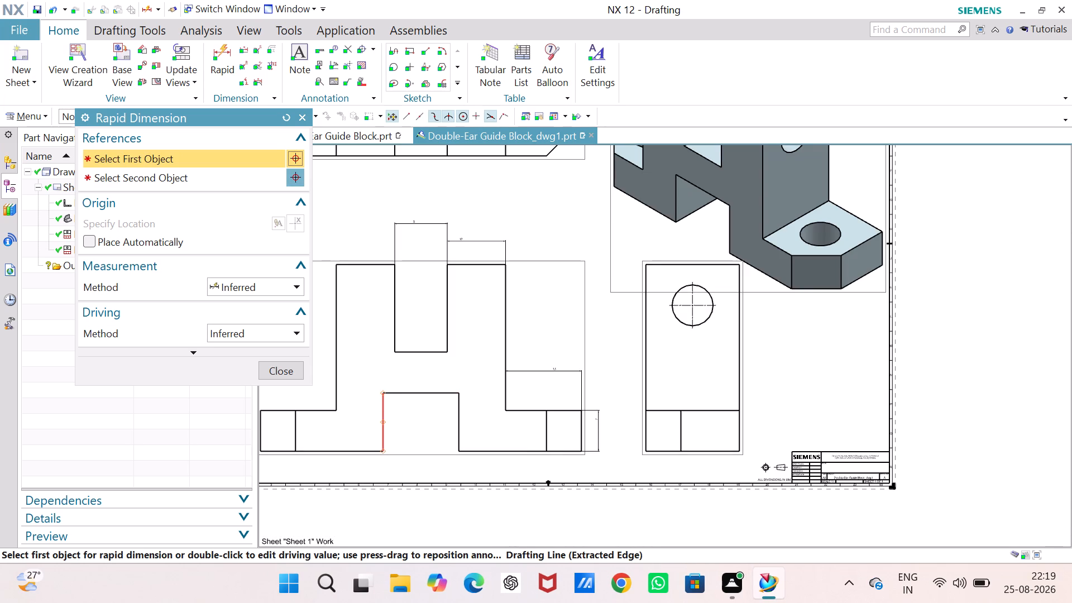
click(383, 400)
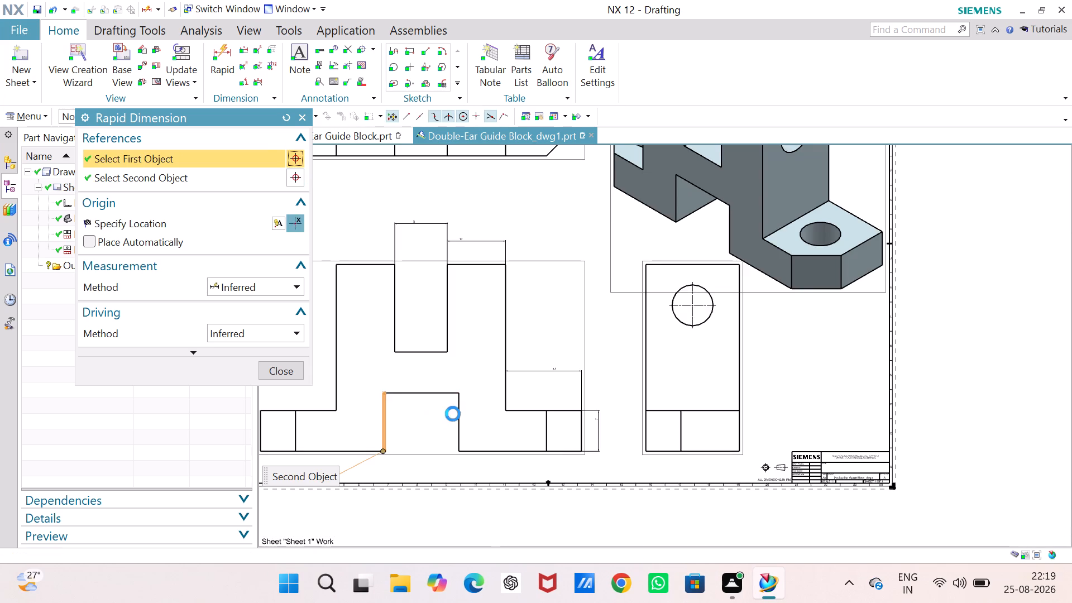
click(456, 409)
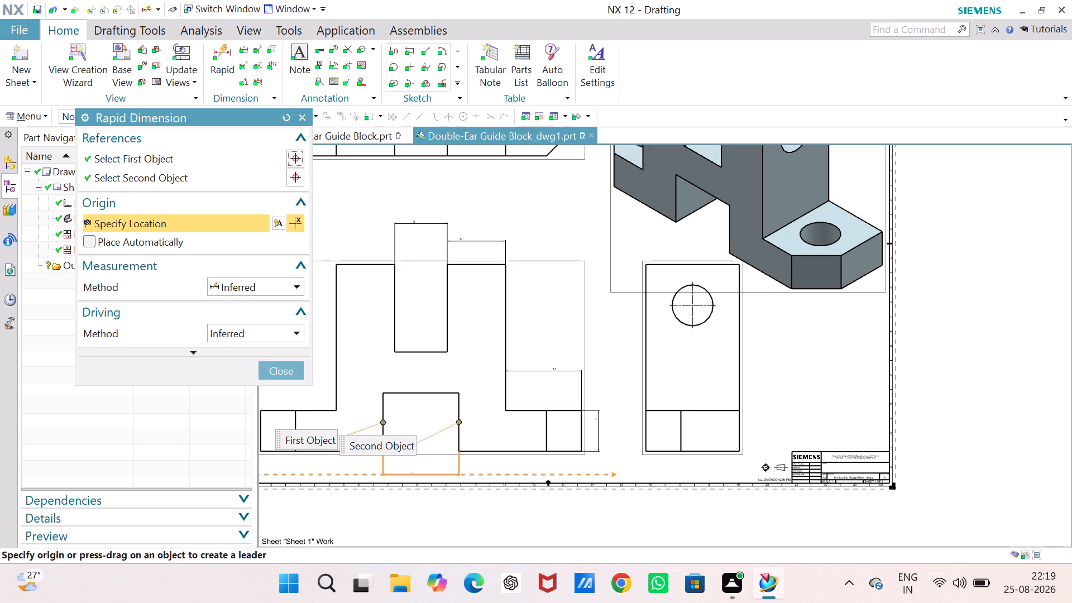
click(417, 468)
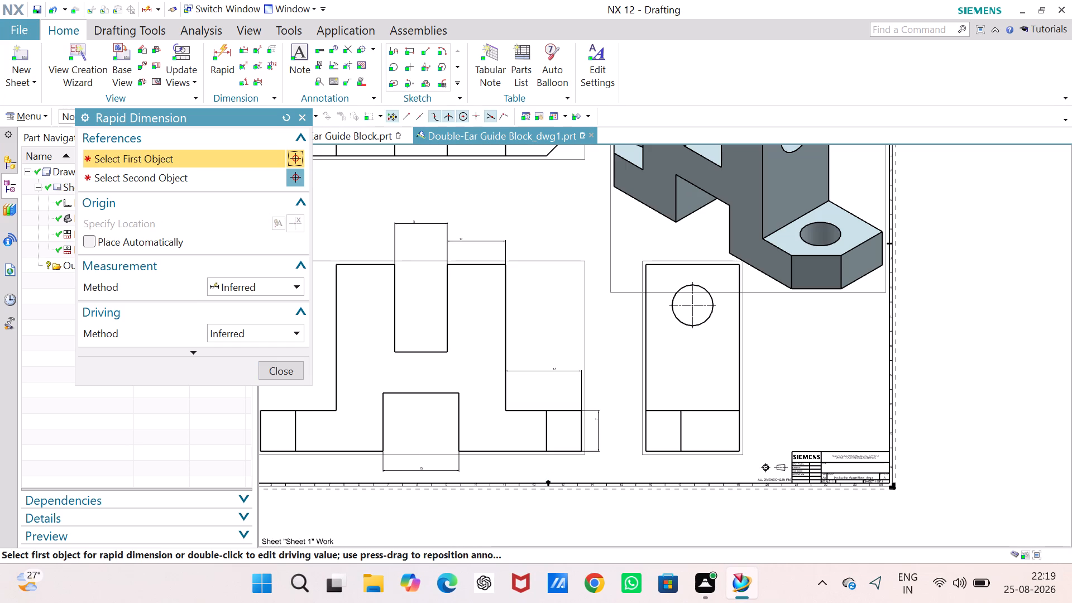
Add rapid diameter dimensions to the two mounting holes in the top view, placing both above the view.
scroll(498, 404, down, 5)
scroll(436, 411, up, 3)
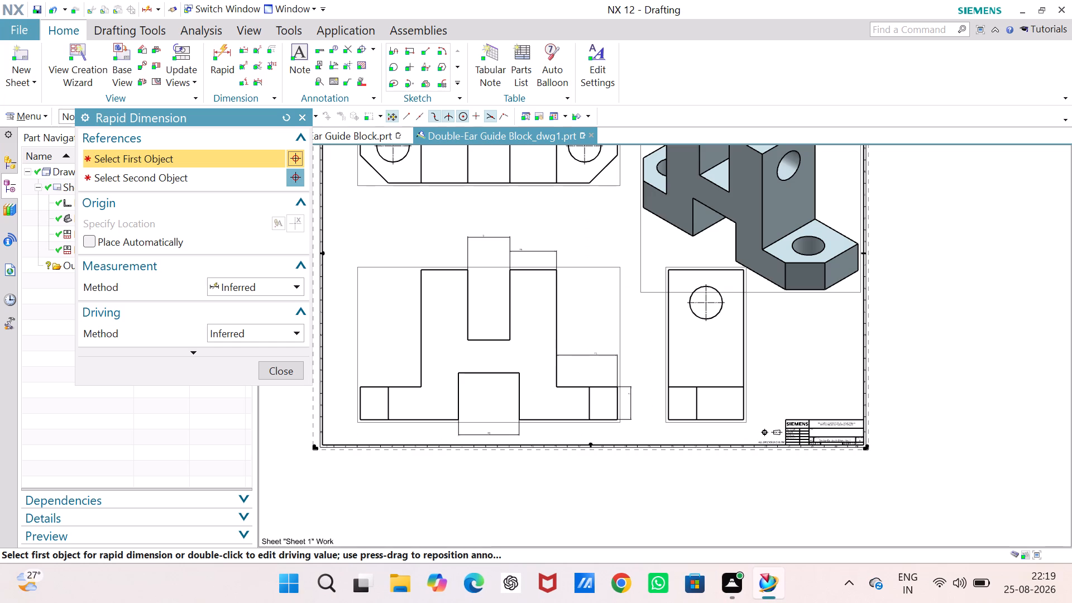
scroll(545, 291, up, 4)
scroll(544, 288, down, 3)
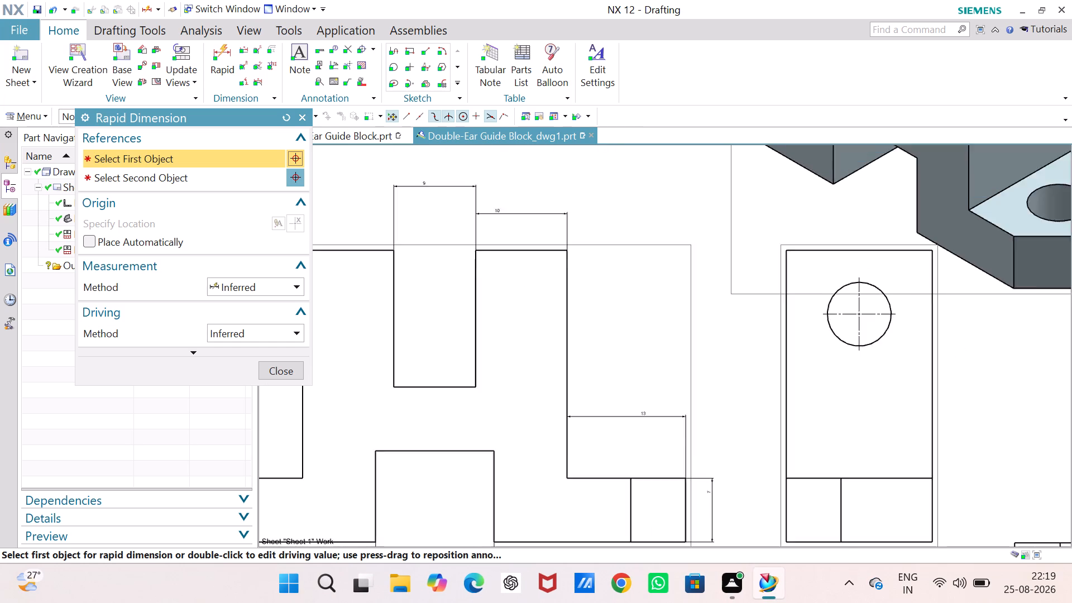
scroll(465, 214, down, 7)
scroll(464, 213, up, 3)
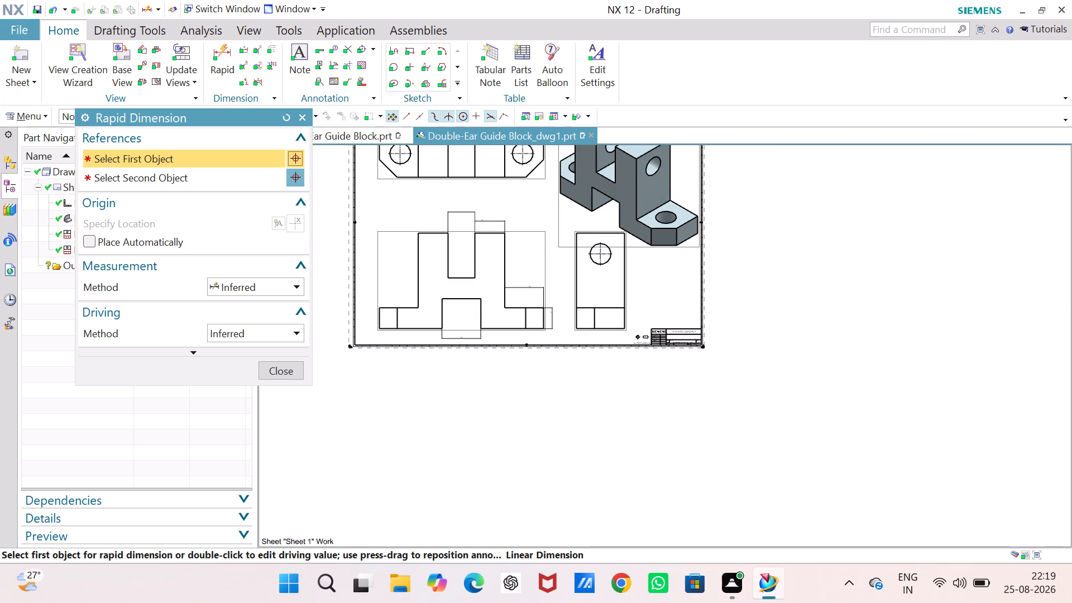
middle_drag(456, 184, 506, 379)
right_drag(456, 184, 506, 379)
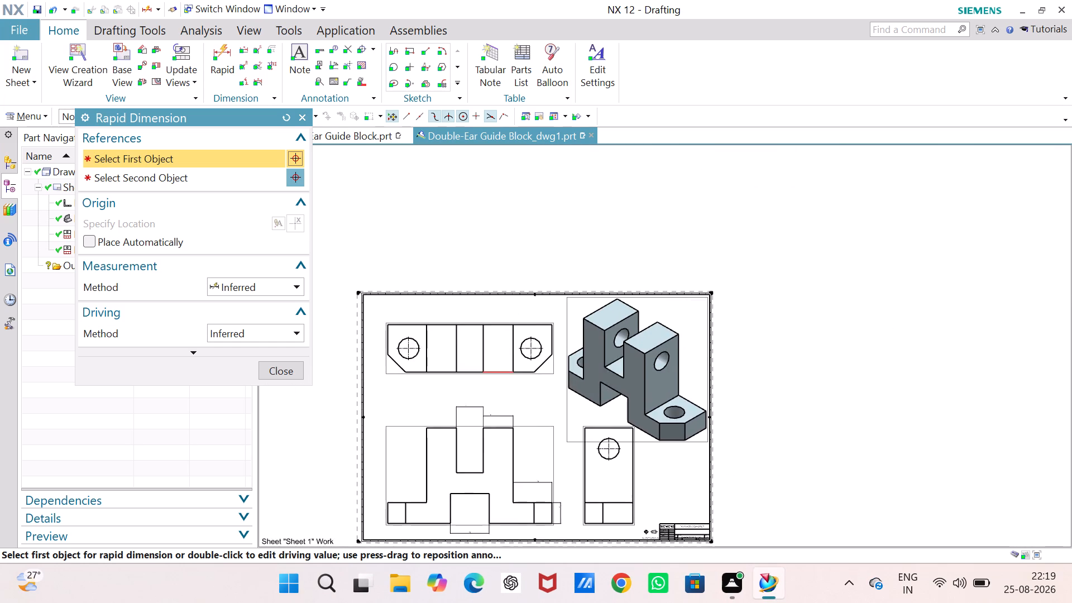
scroll(503, 376, up, 4)
middle_drag(499, 360, 620, 322)
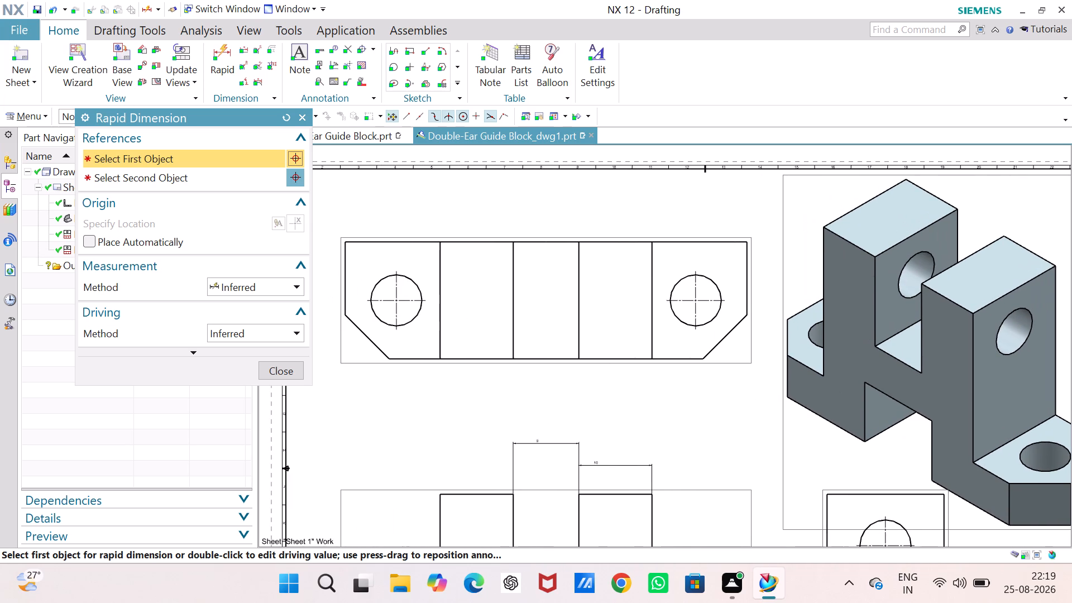
click(383, 279)
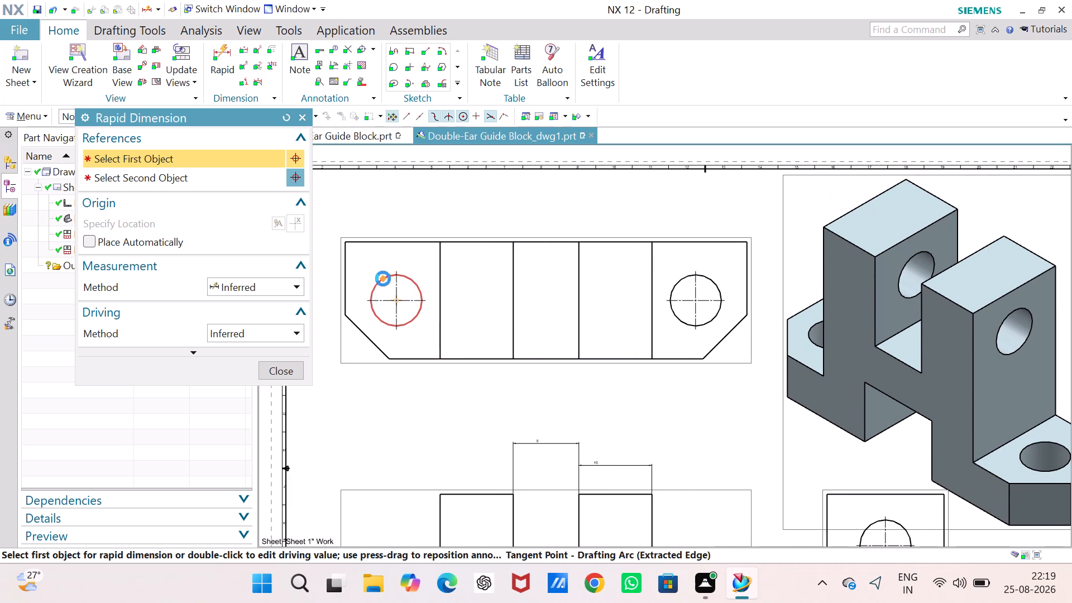
click(359, 214)
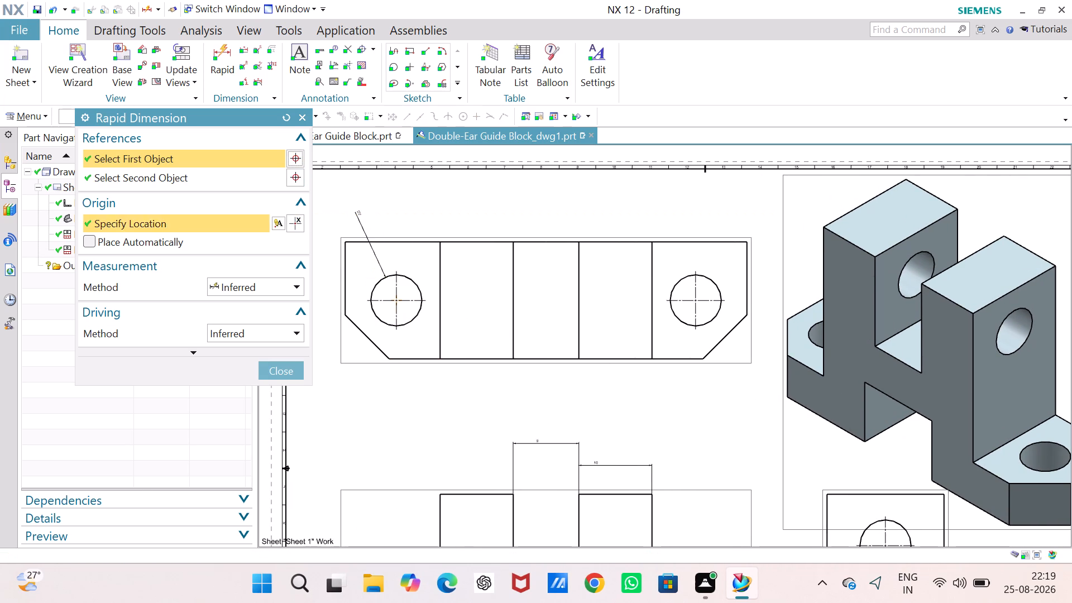
click(714, 284)
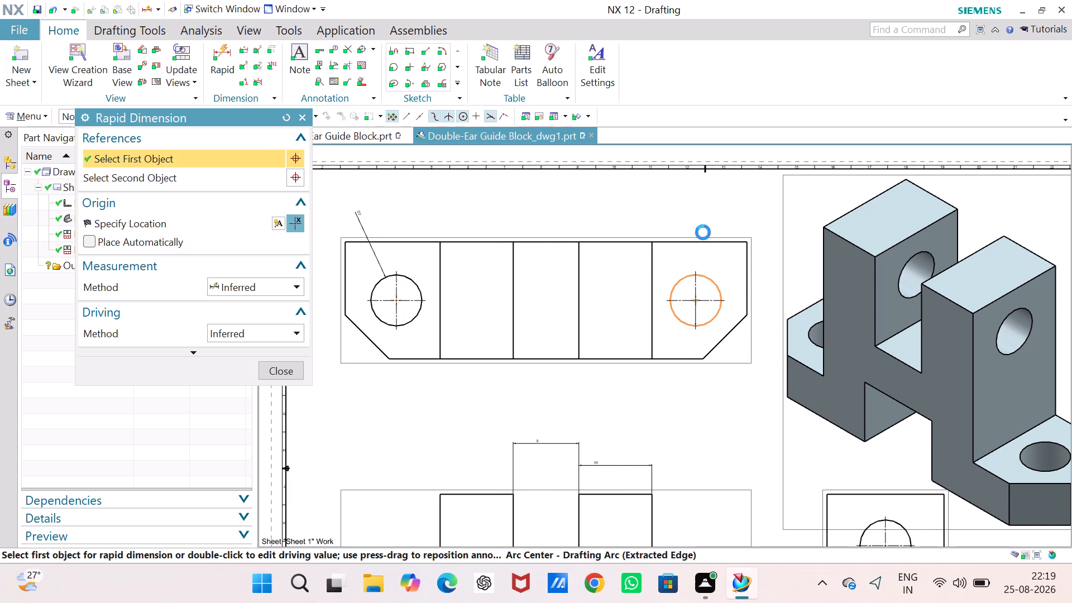
click(706, 220)
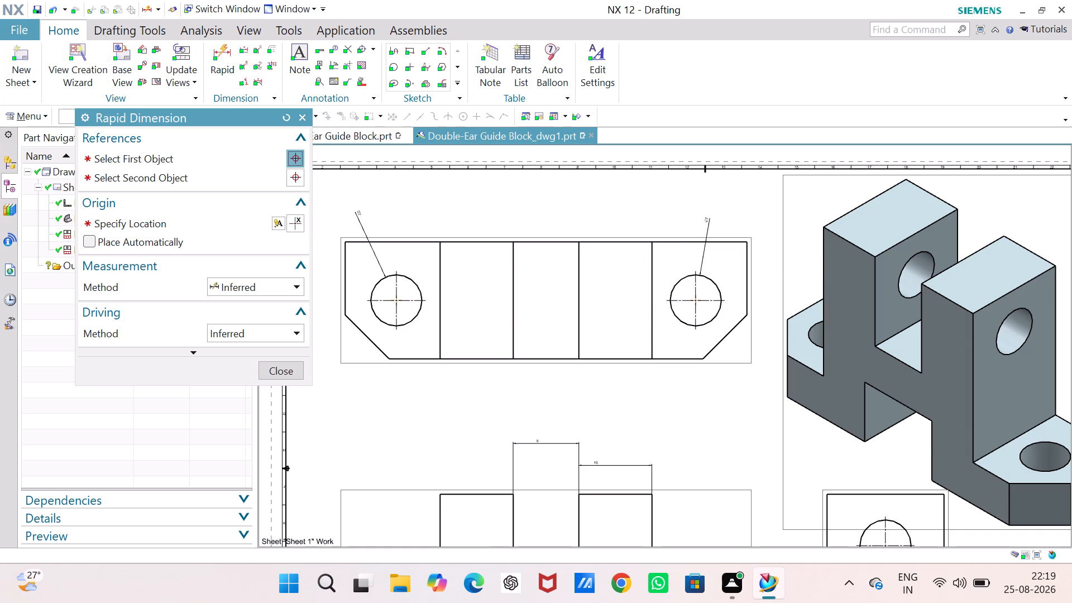
Dimension the top view's left side: the corner chamfer's vertical height and the straight edge above it.
click(389, 359)
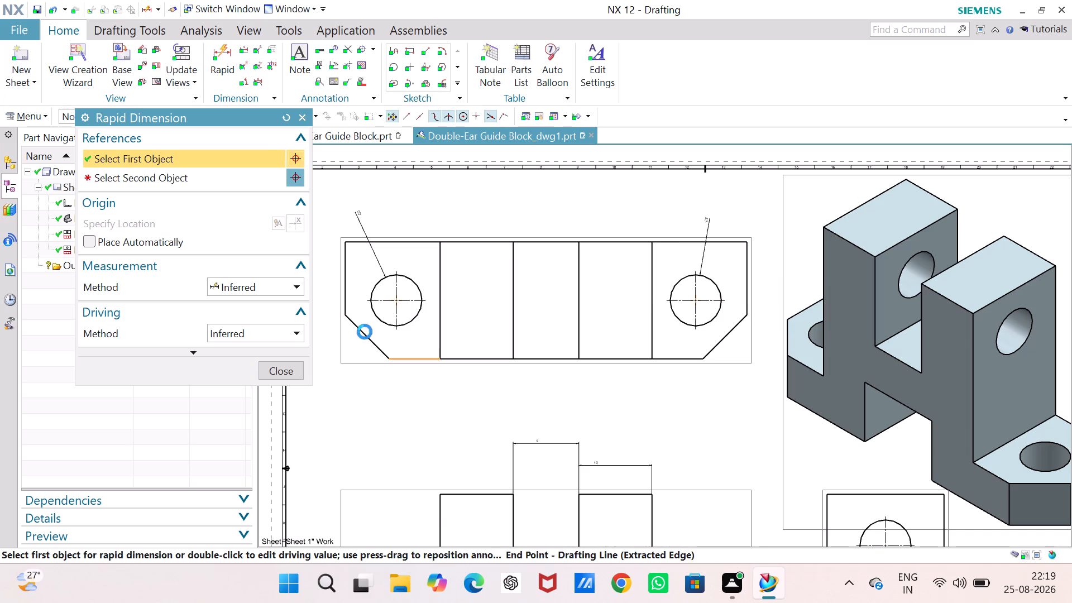
click(346, 314)
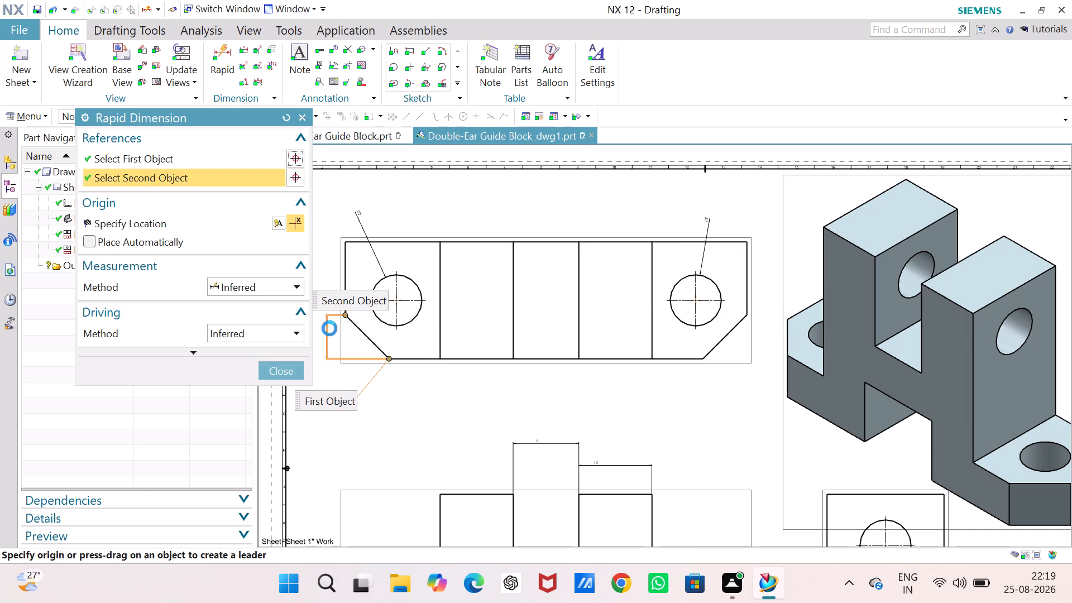
click(331, 333)
scroll(339, 321, up, 5)
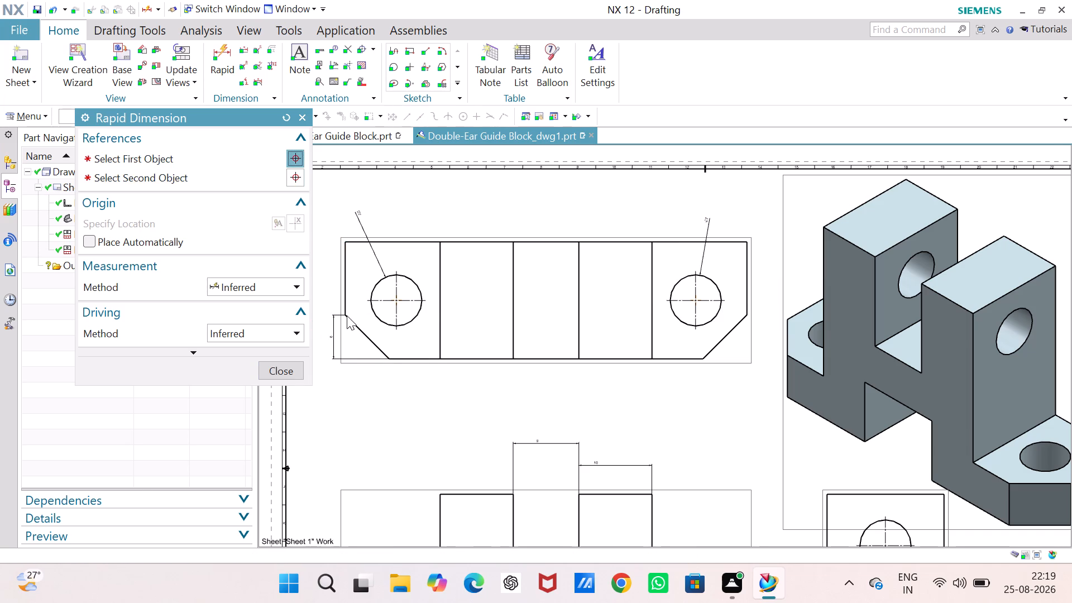
scroll(353, 305, up, 1)
drag(346, 316, 346, 288)
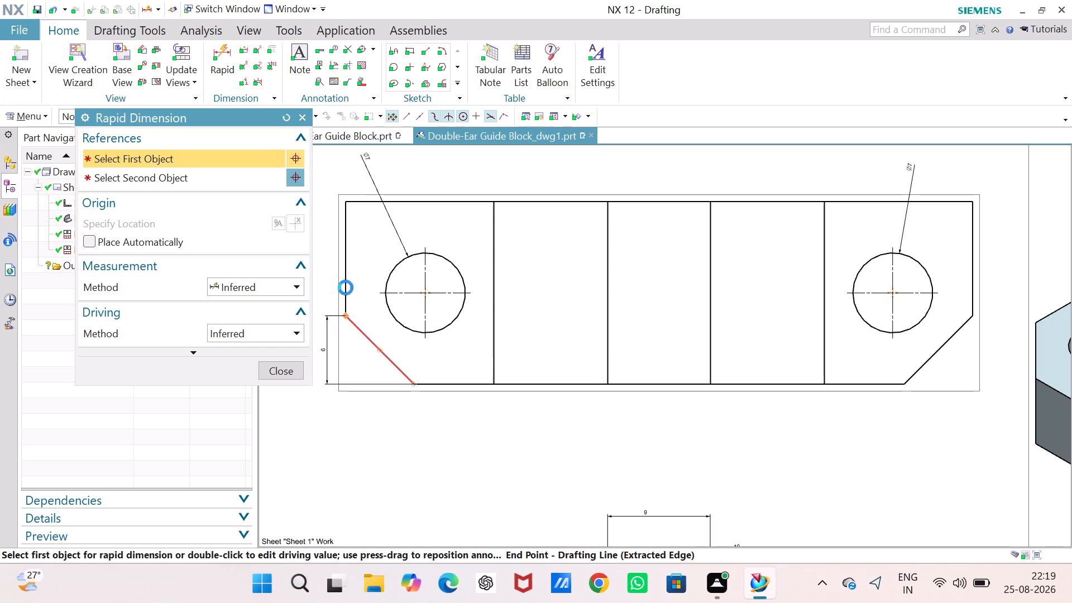
drag(346, 288, 346, 300)
click(347, 202)
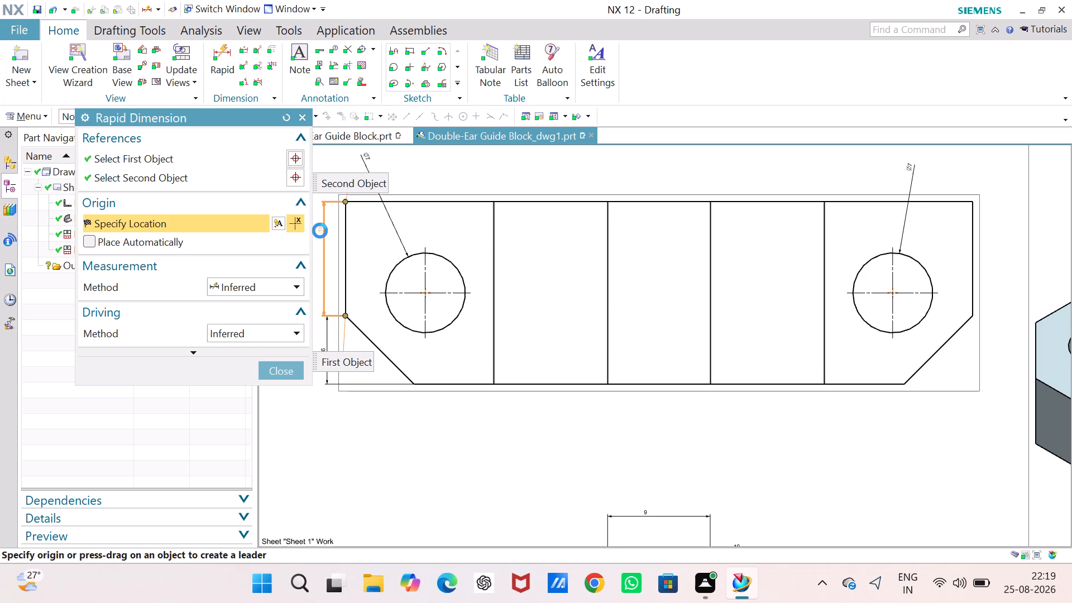
click(321, 241)
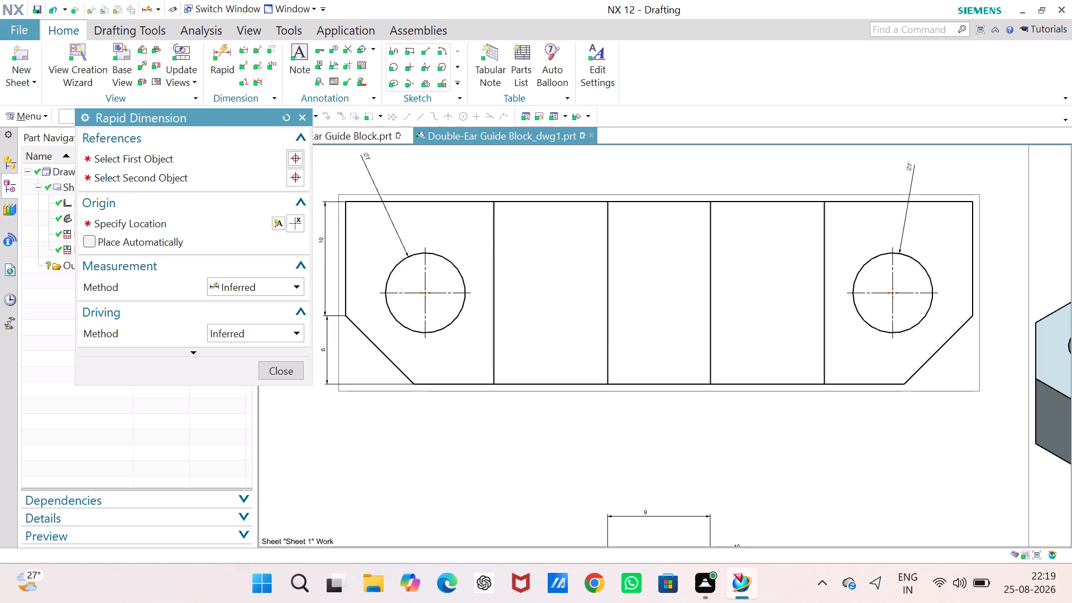
Dimension the top view's lower edge between the two chamfers, placing it below the view, and finish dimensioning.
click(414, 386)
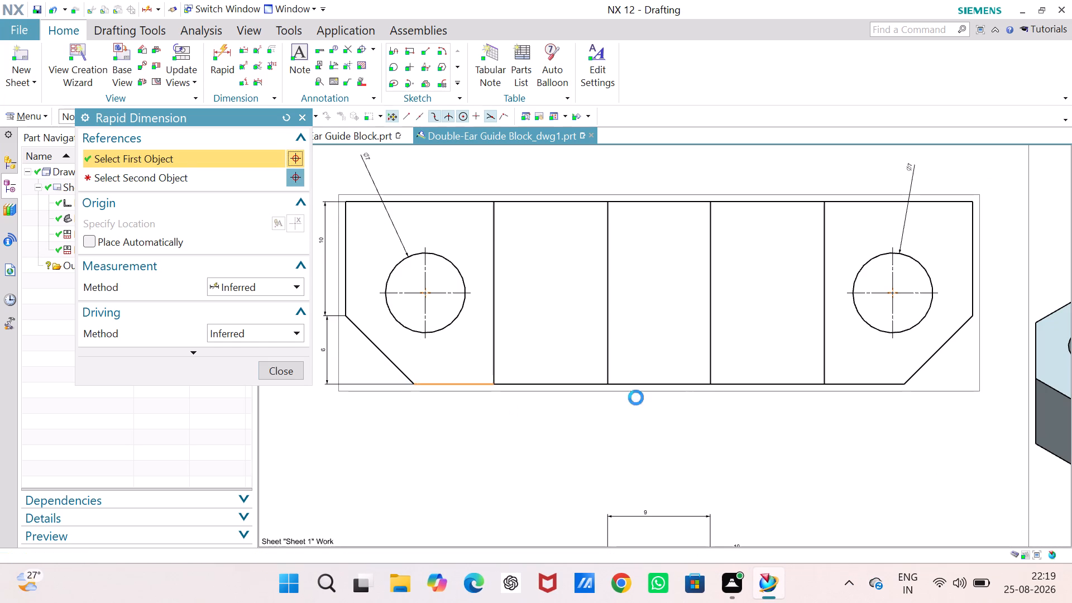
click(906, 384)
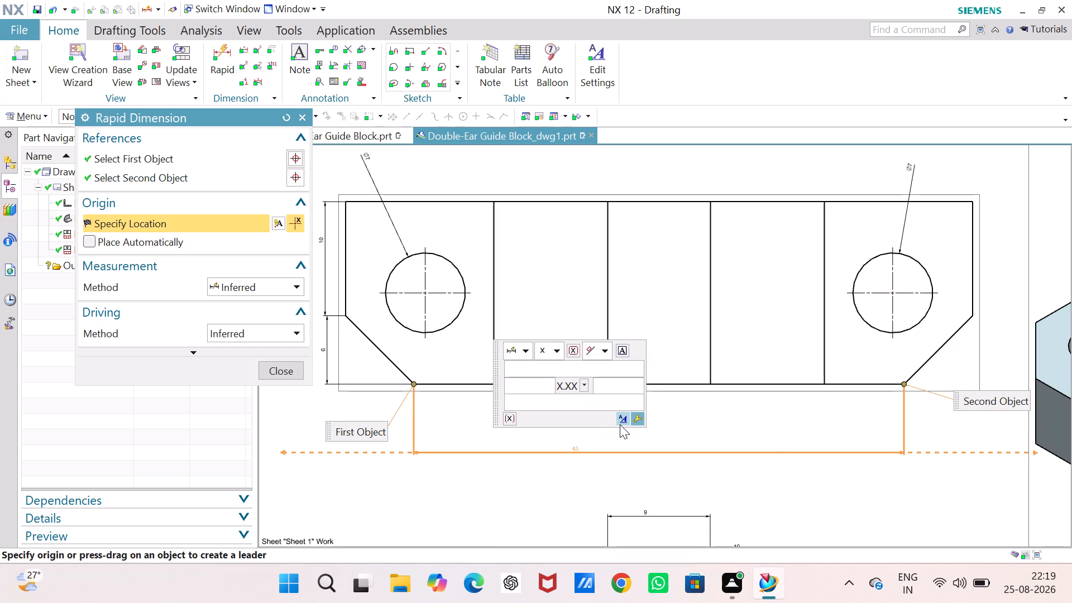
click(677, 422)
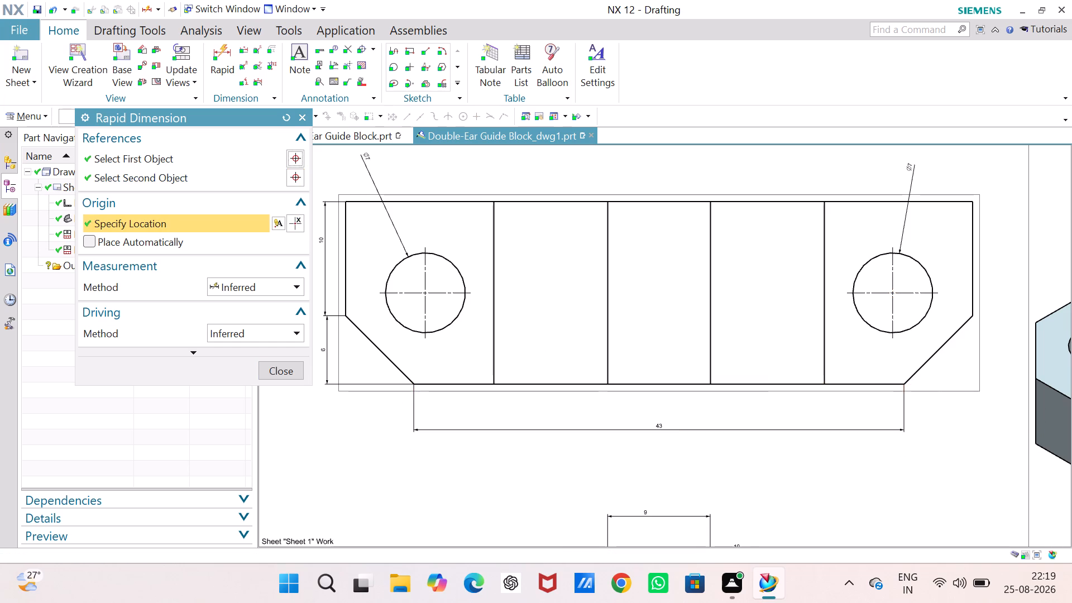
scroll(638, 409, down, 1)
scroll(635, 407, up, 2)
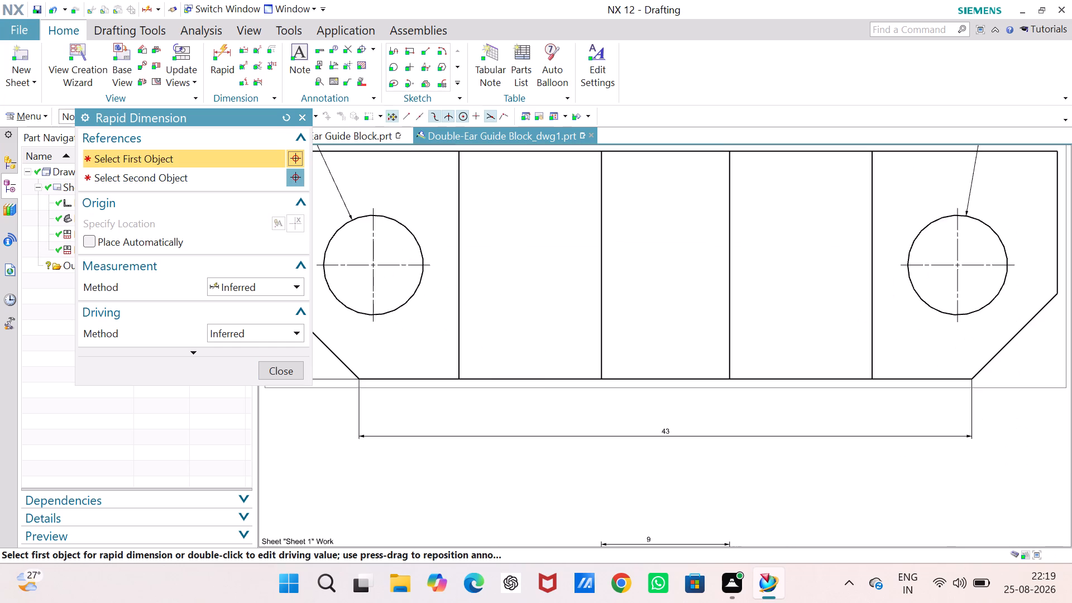
scroll(634, 404, down, 6)
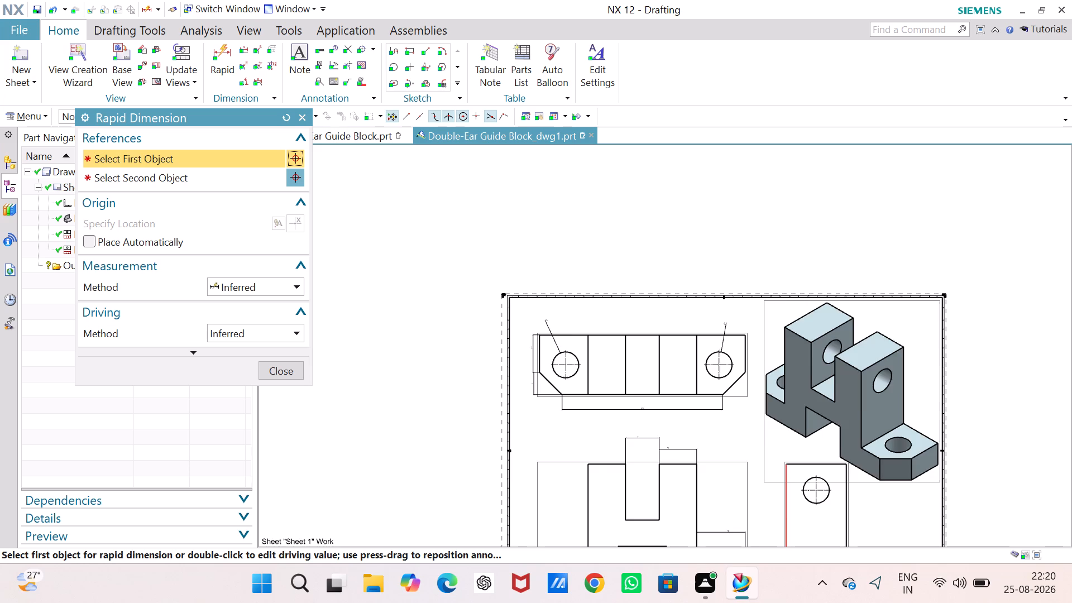
scroll(783, 491, down, 5)
scroll(724, 509, up, 5)
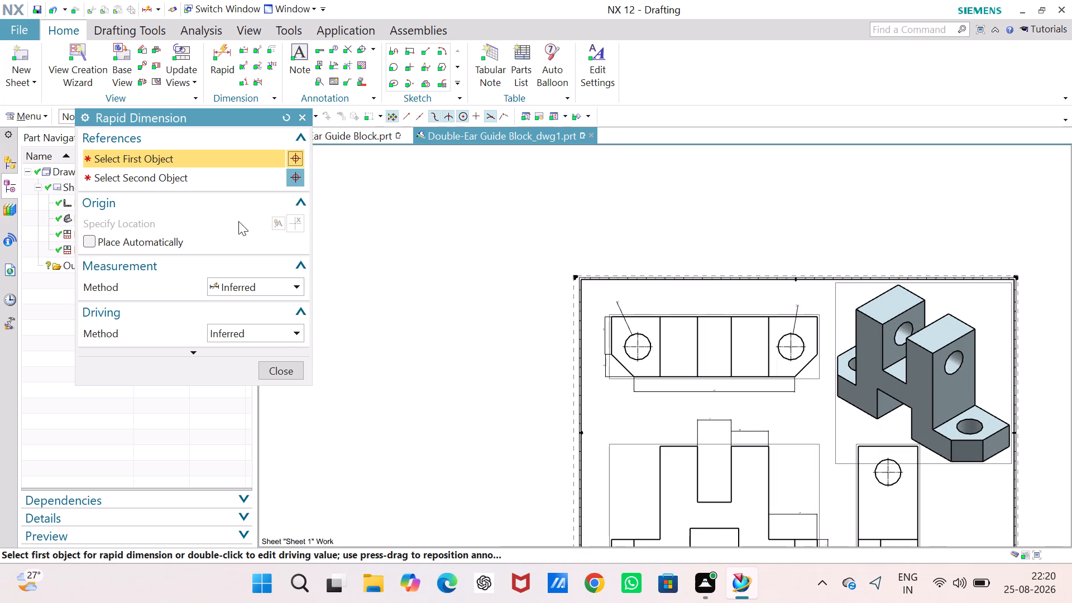
click(279, 372)
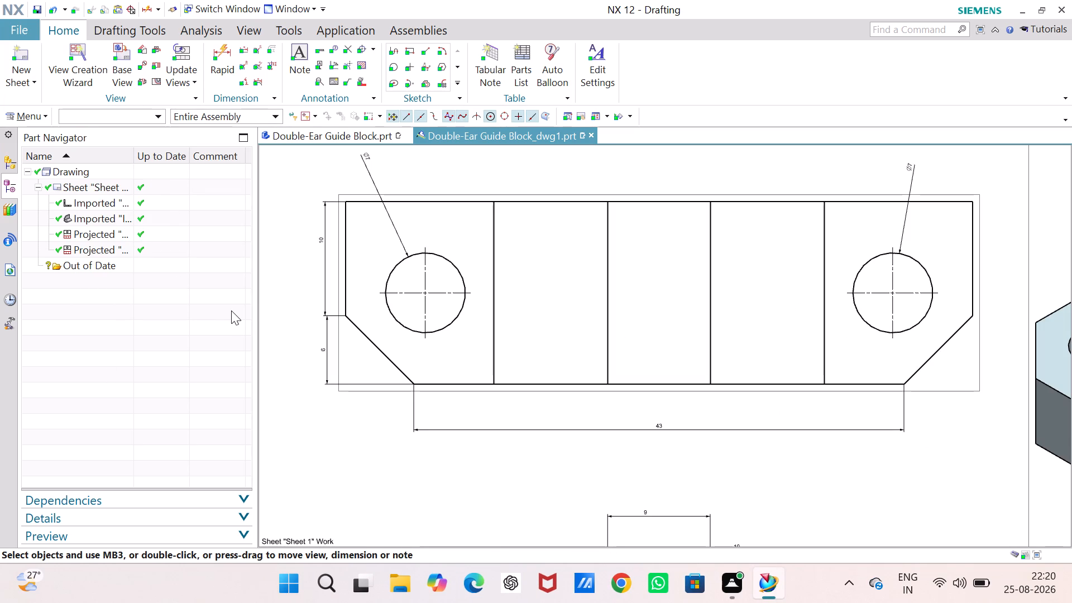
Export Sheet 1 (A0) as a PDF into the NX CAD folder, keeping the proposed file name.
scroll(228, 291, down, 3)
scroll(426, 298, down, 6)
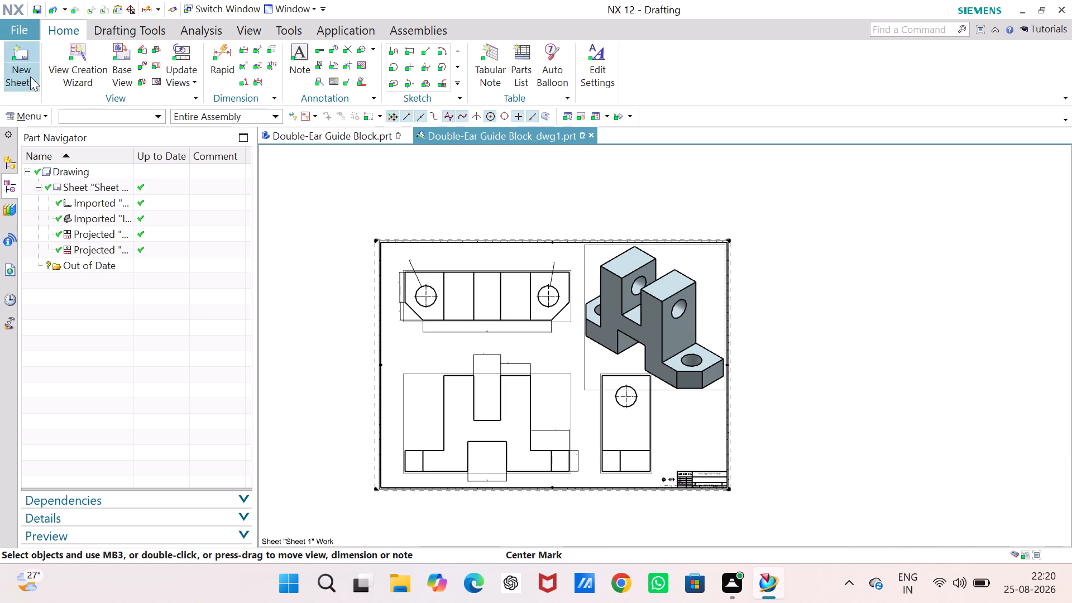
click(4, 23)
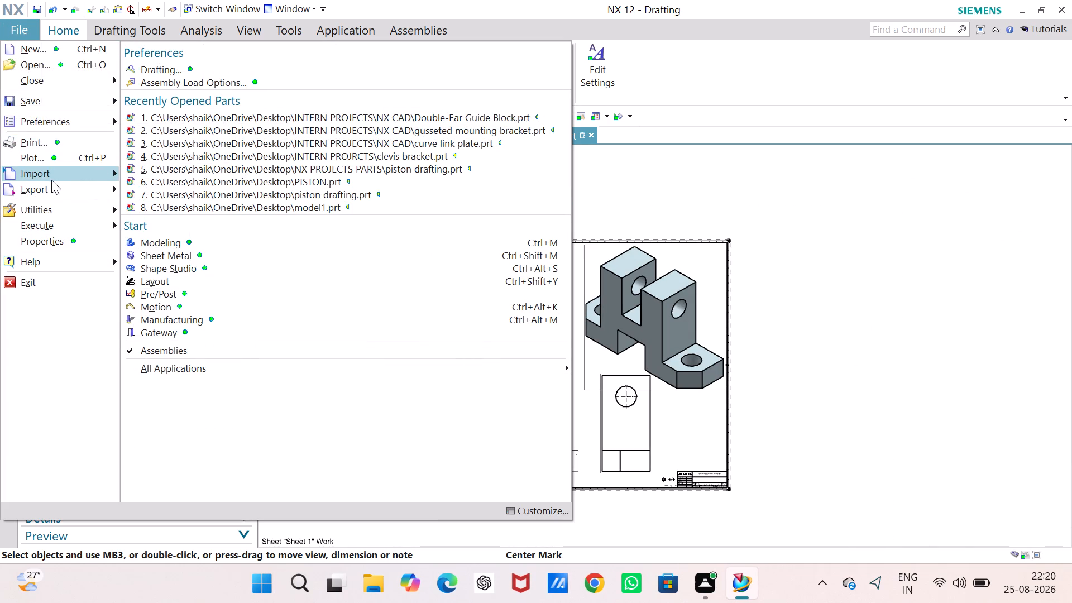
click(190, 105)
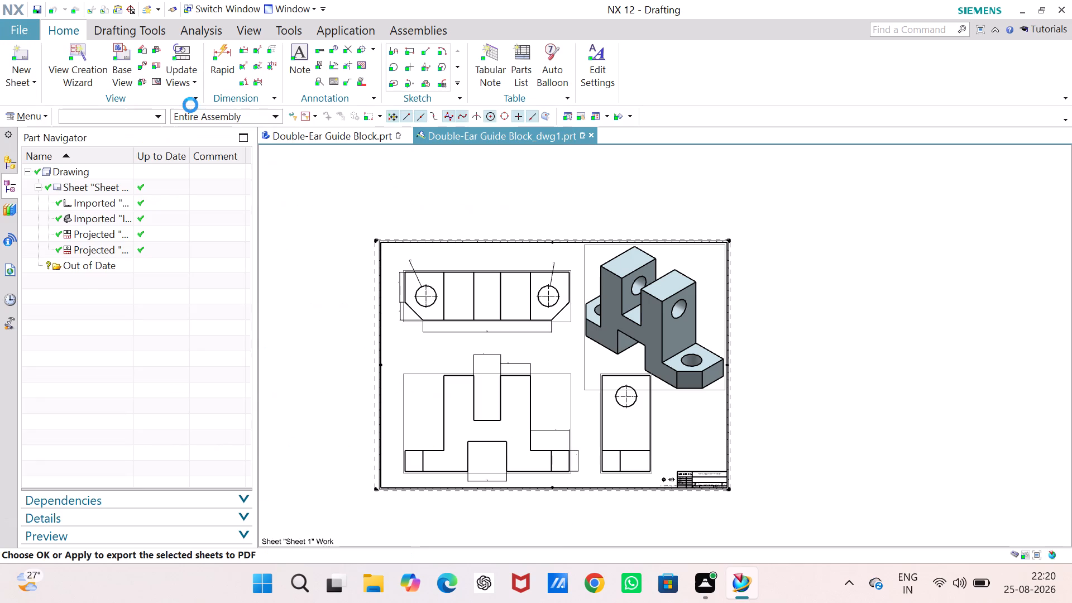
click(296, 317)
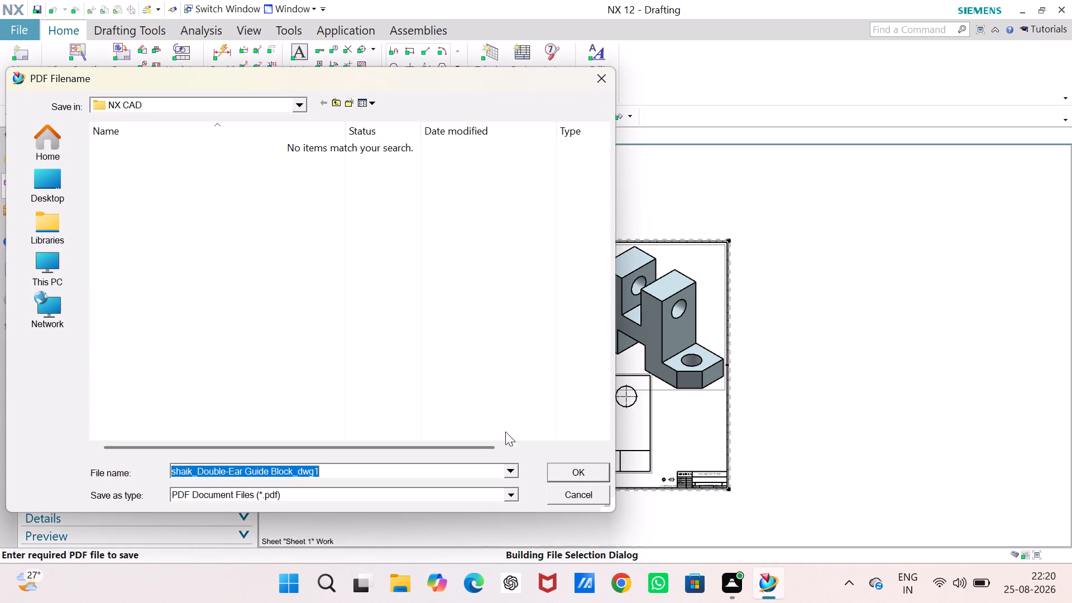
click(575, 475)
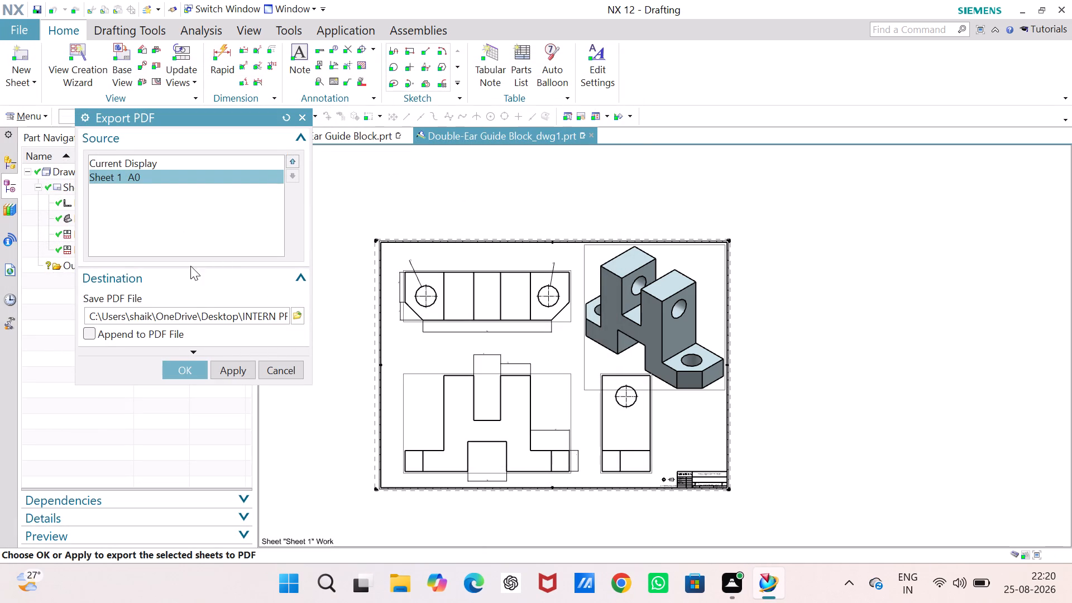
click(190, 372)
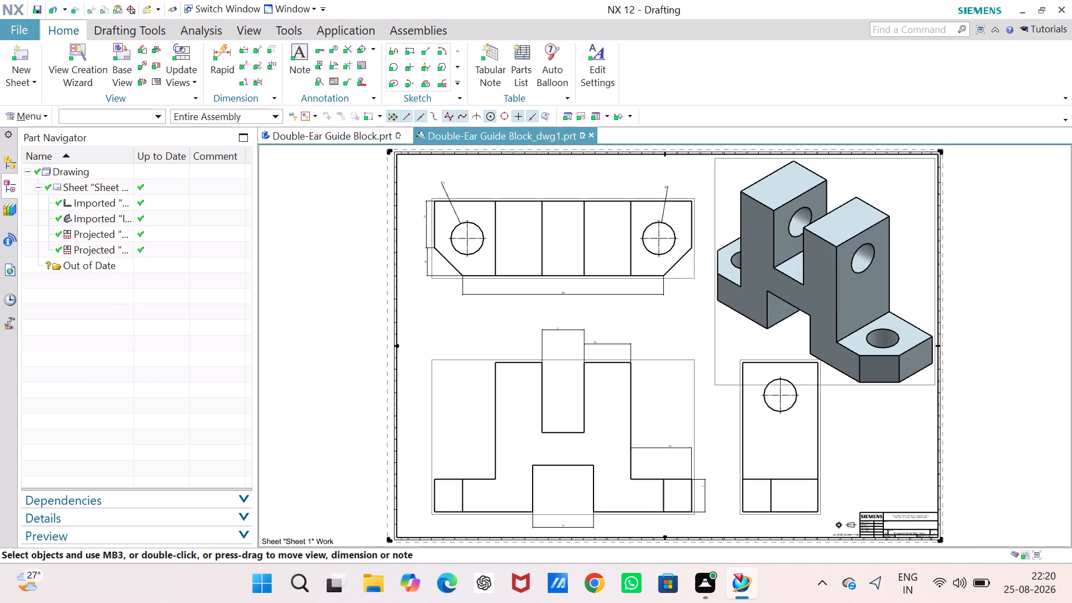
Switch to the Double-Ear Guide Block.prt model and stop the journal recording.
click(301, 130)
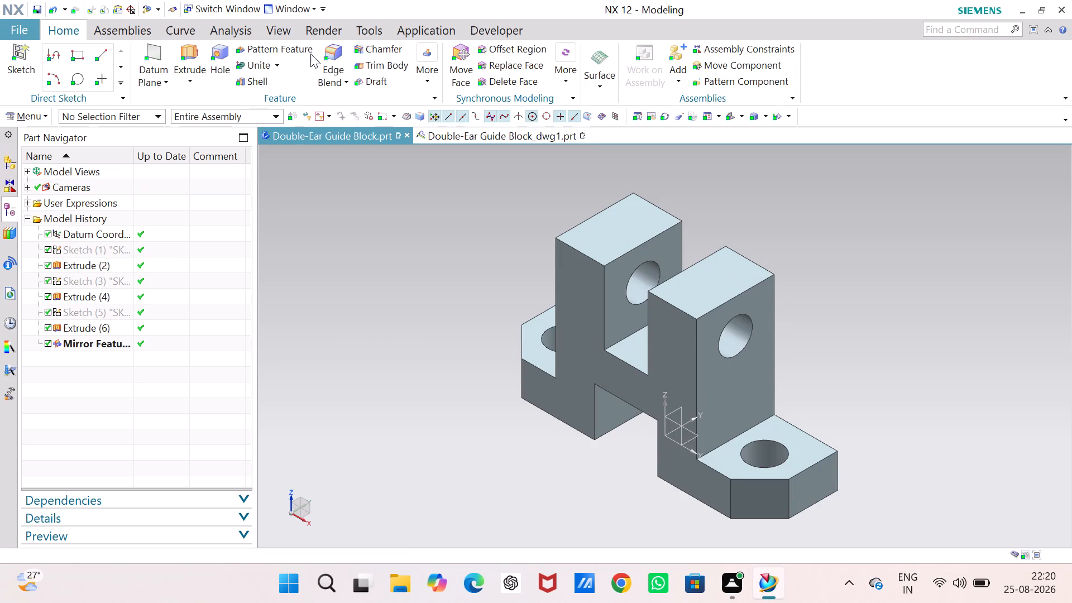
click(492, 27)
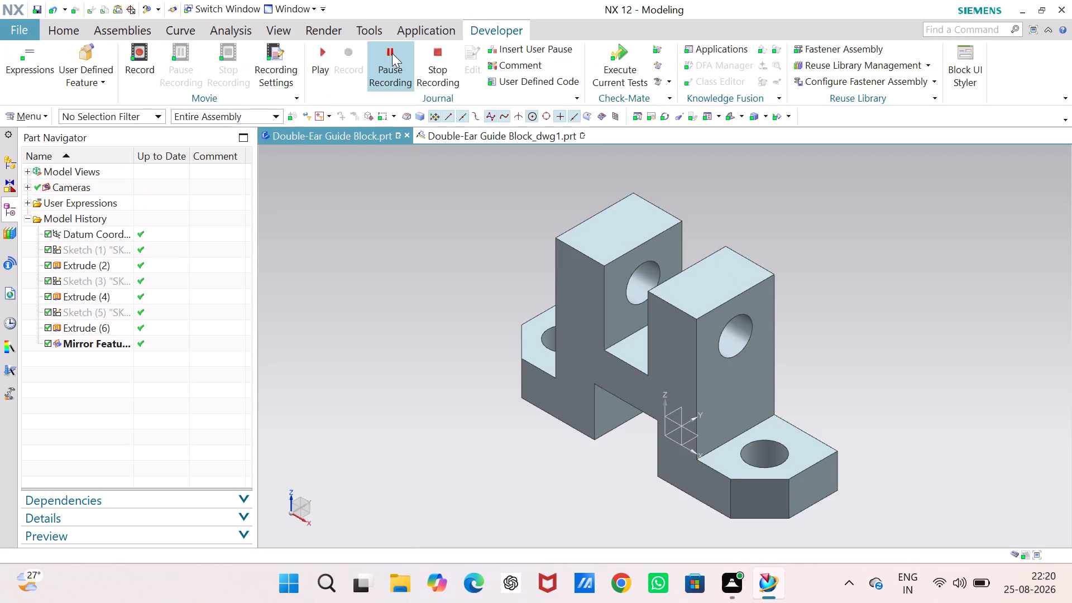
click(441, 53)
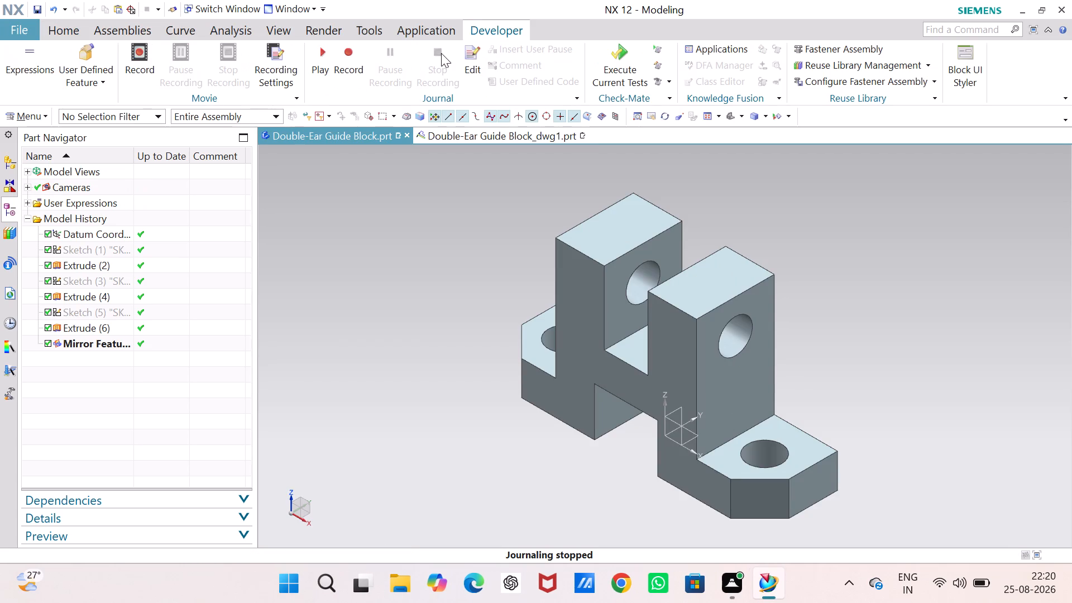